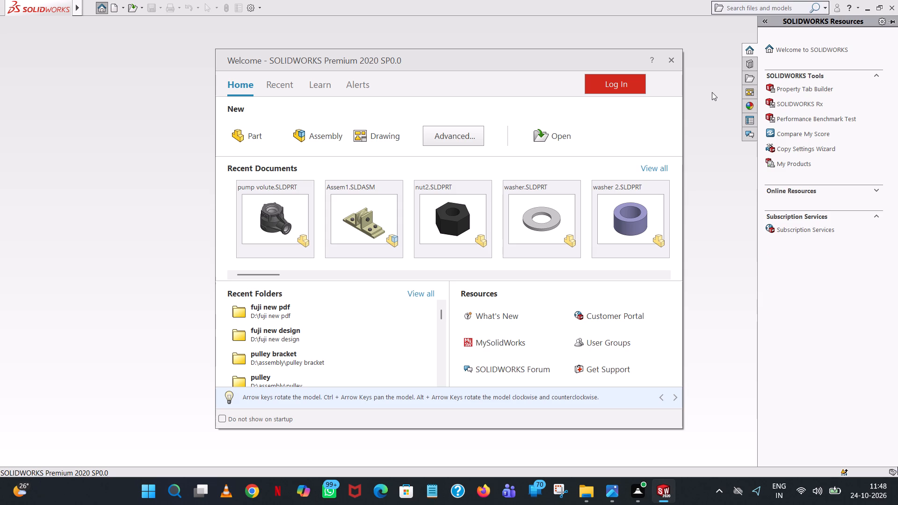
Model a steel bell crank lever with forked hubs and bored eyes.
Create a new part and open a sketch on the Right Plane.
double_click(235, 142)
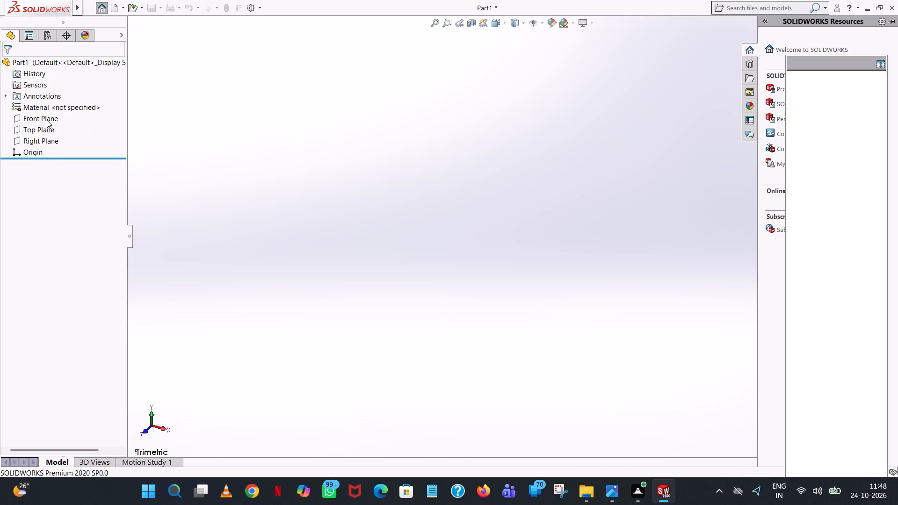
left_click(47, 120)
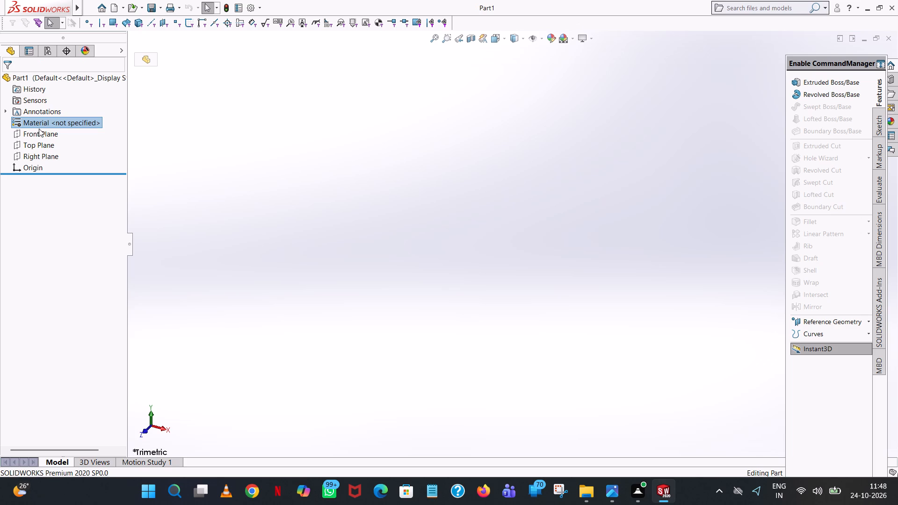
left_click(36, 133)
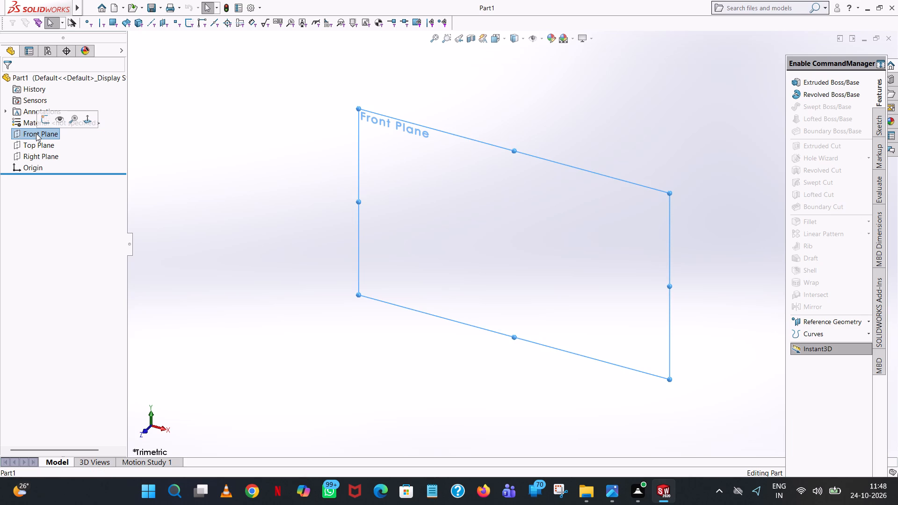
left_click(24, 154)
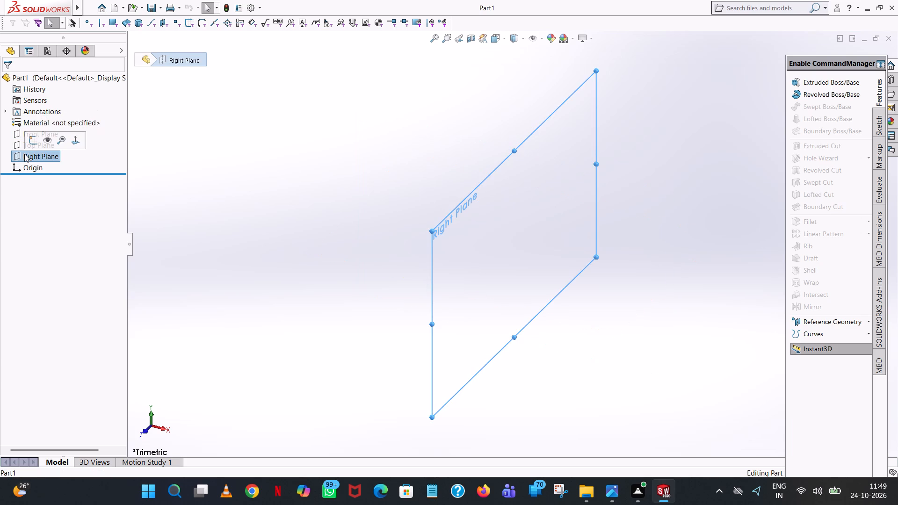
left_click(31, 142)
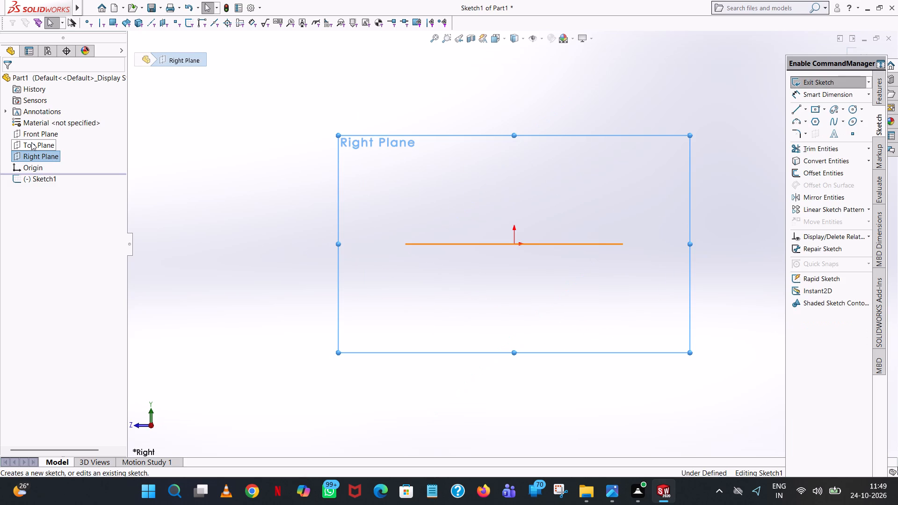
Sketch a circle centred on the origin with a radius of 28 mm.
left_click(855, 107)
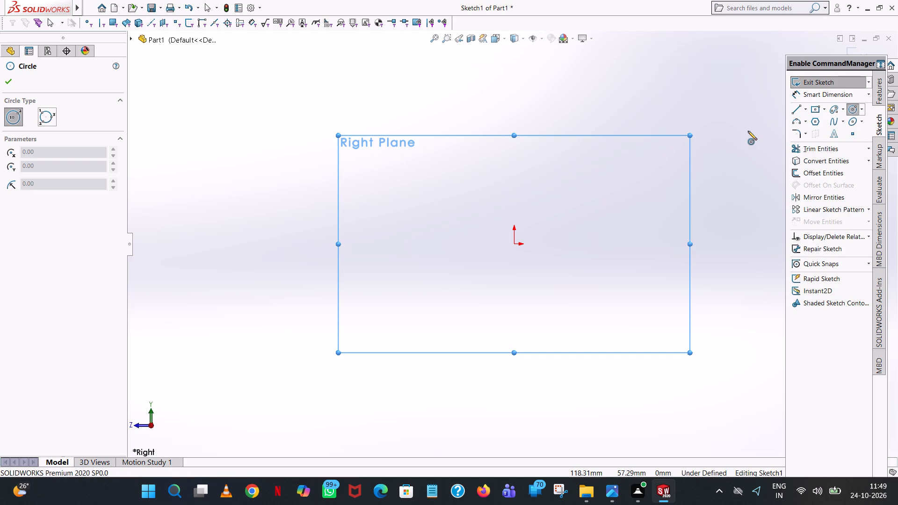
left_click(513, 243)
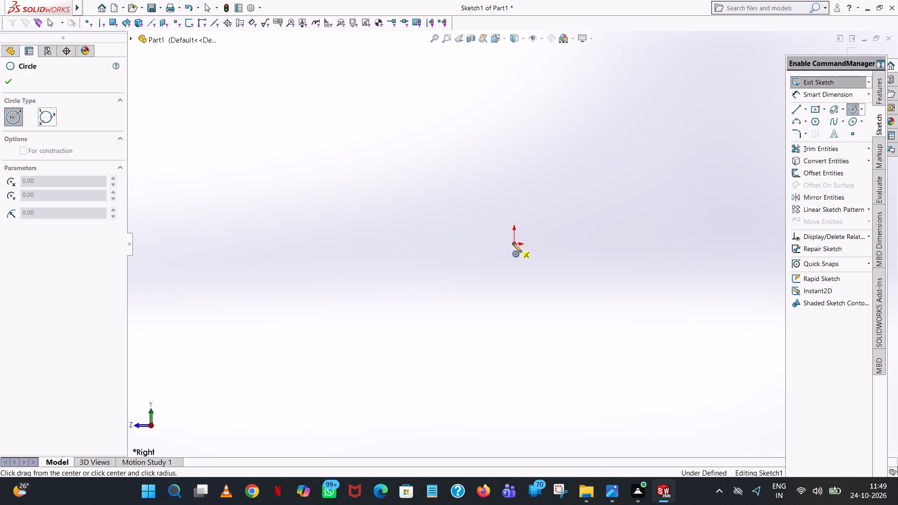
left_click(555, 180)
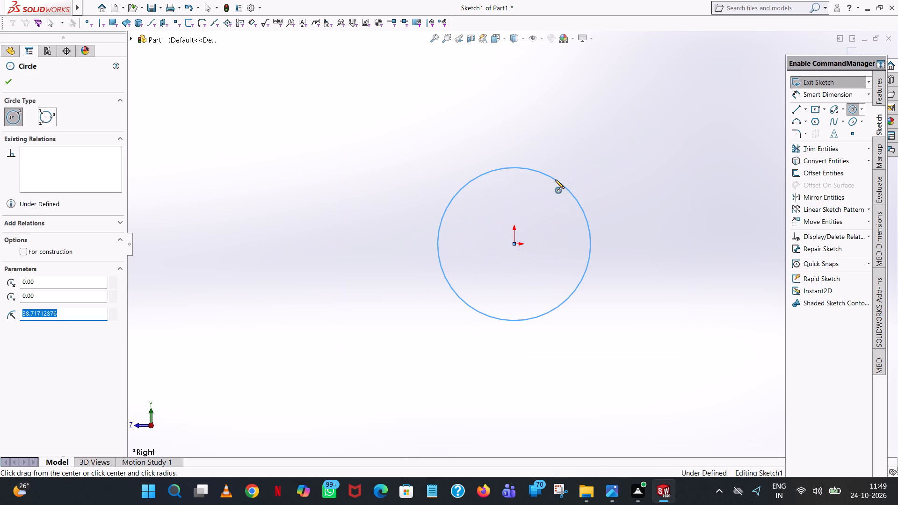
type("56/2")
key("Return")
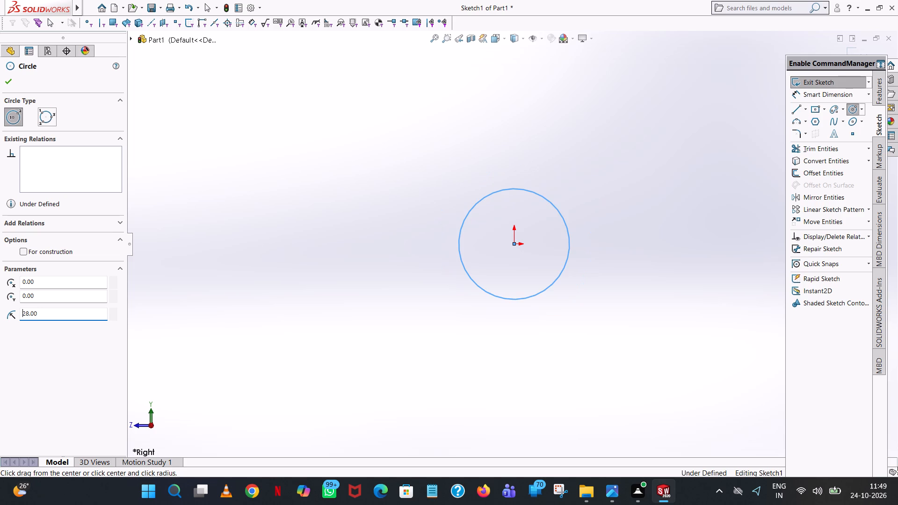
left_click(11, 81)
left_click(511, 114)
Add a diameter dimension to the circle, placed beside it, to fully define the sketch.
left_click(820, 91)
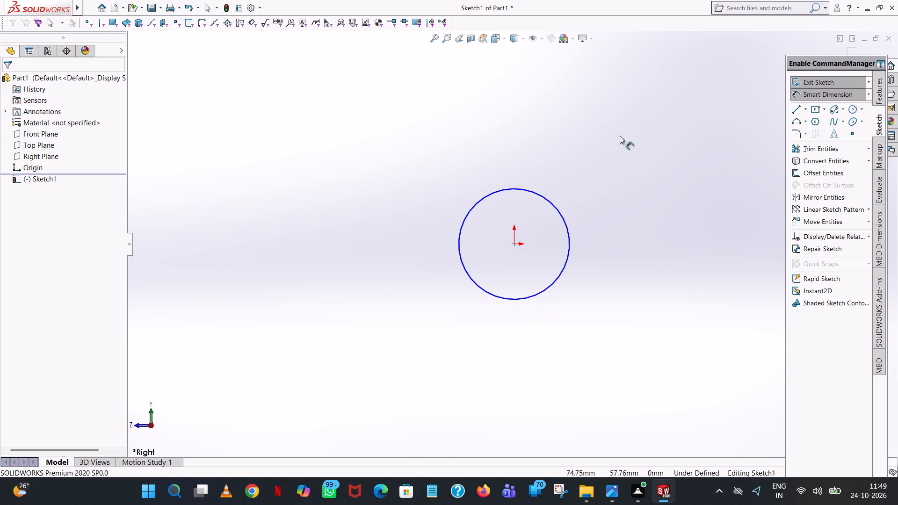
left_click(515, 188)
left_click(285, 200)
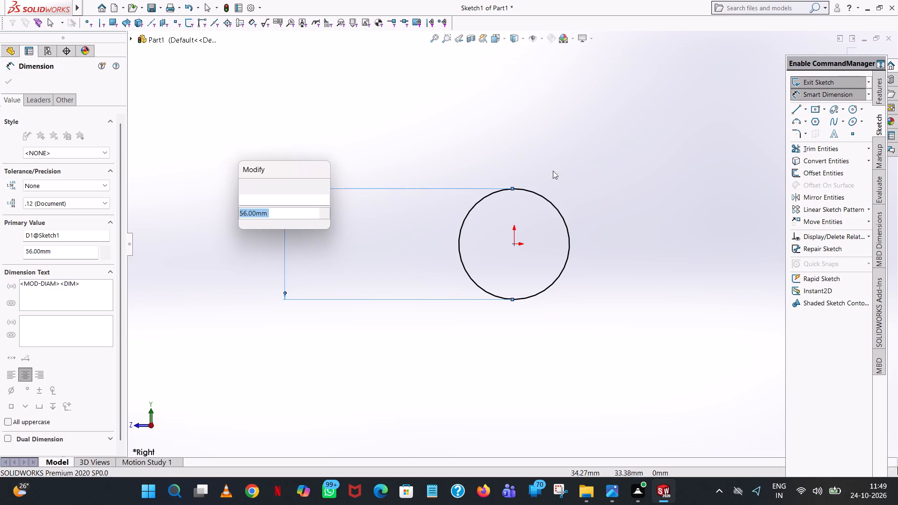
left_click(246, 185)
left_click(539, 122)
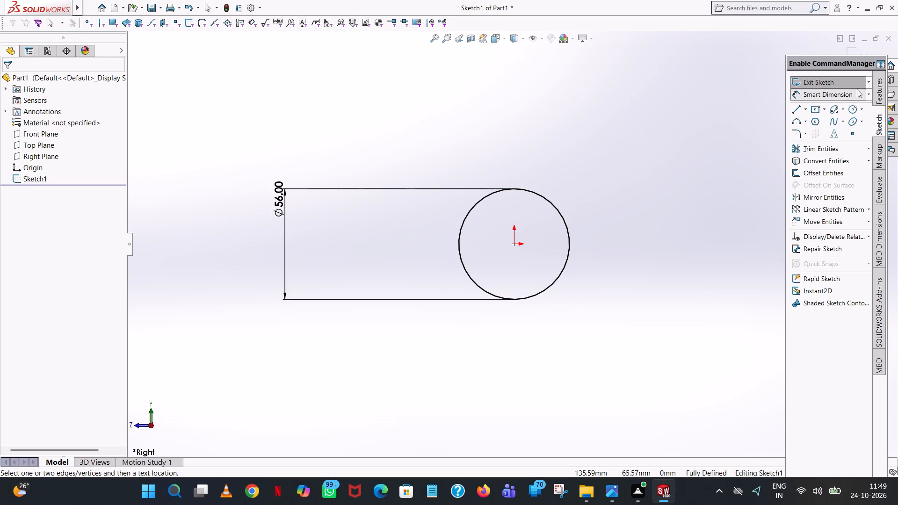
Extrude the circle as a blind boss 18 mm deep in the reversed direction.
left_click(882, 84)
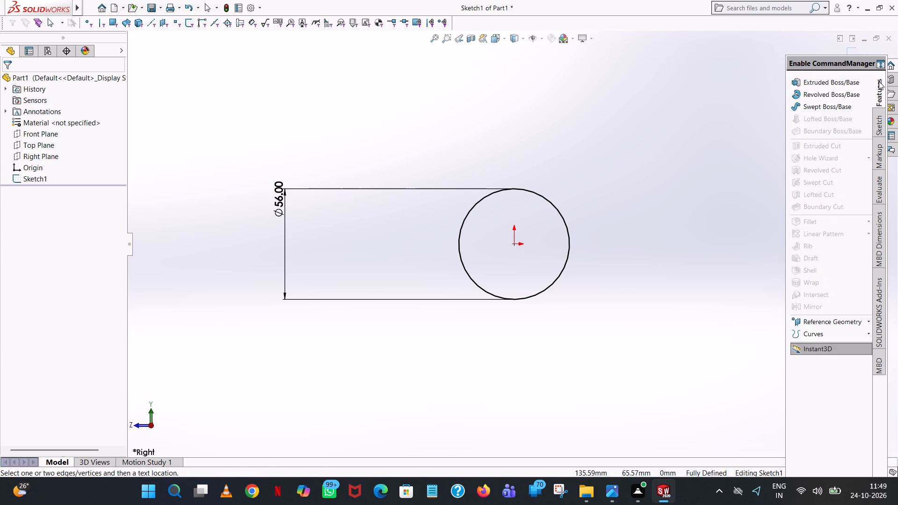
left_click(832, 87)
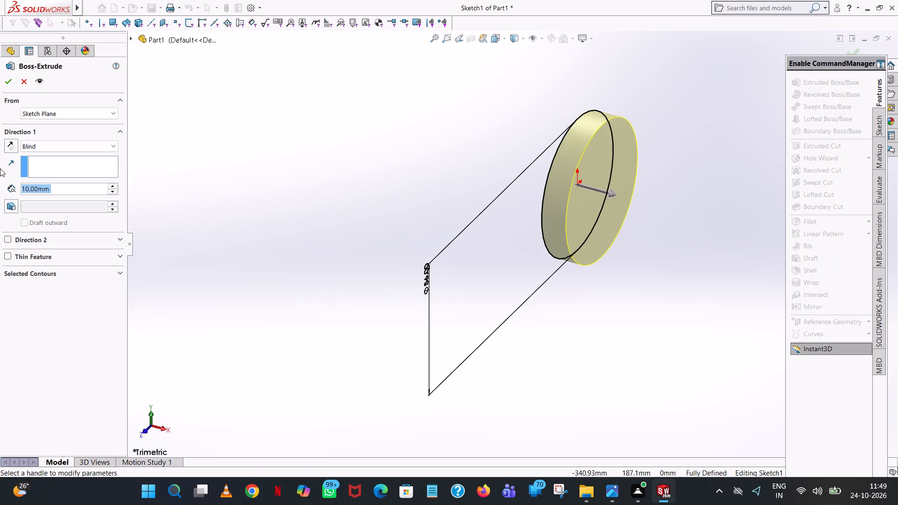
left_click(11, 151)
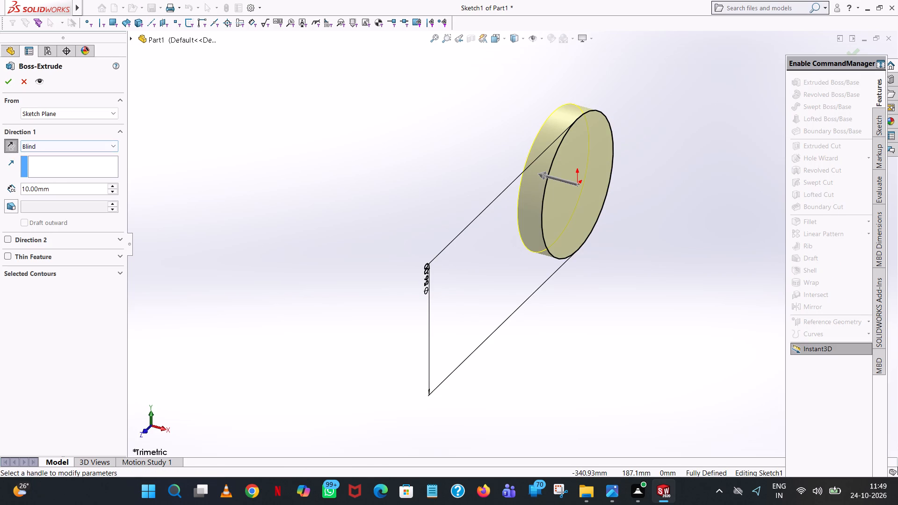
double_click(54, 189)
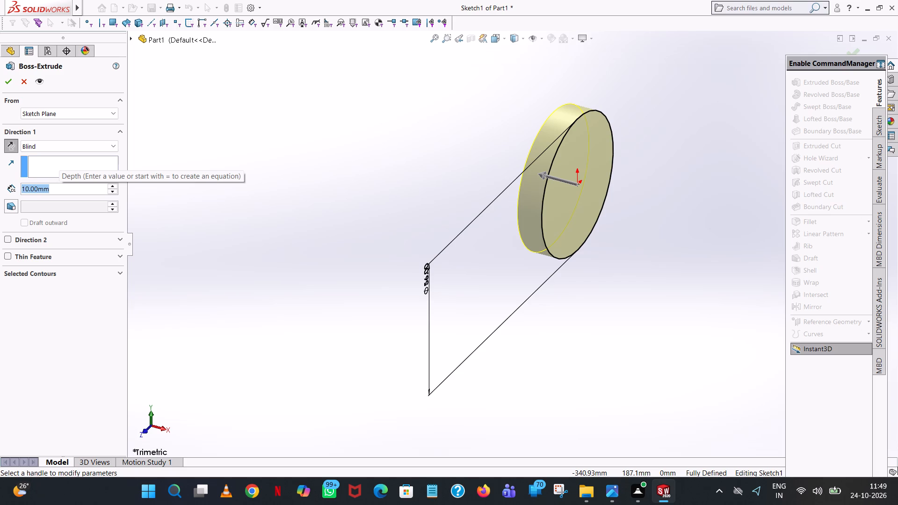
type("18")
key("Return")
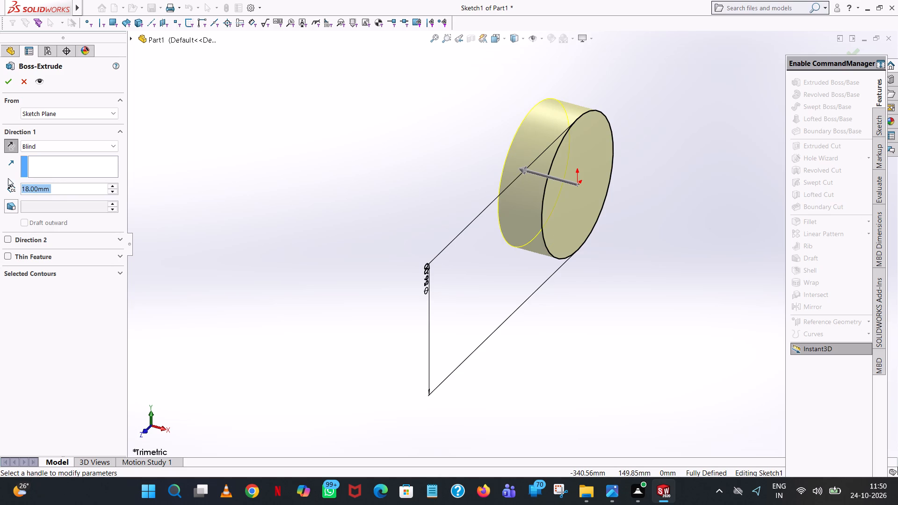
left_click(11, 81)
left_click(365, 181)
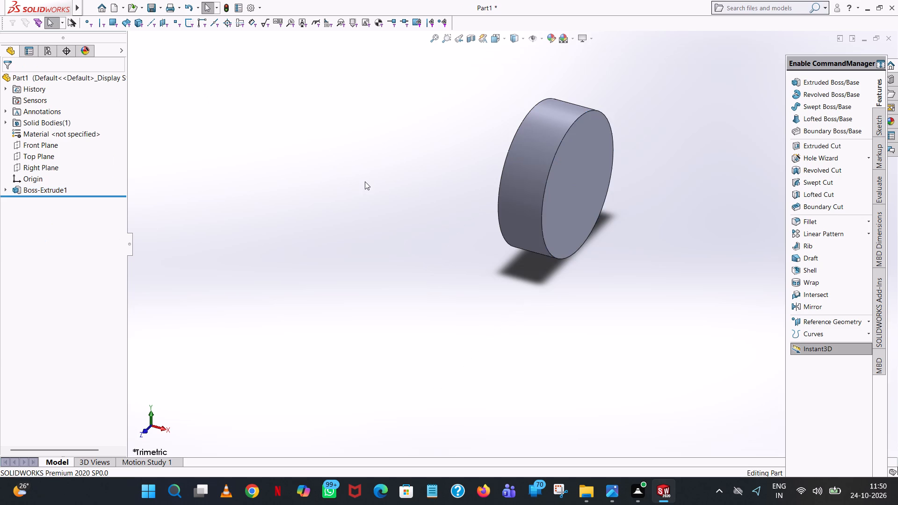
Create a reference plane offset 34 mm outward from the disc's flat face opposite the sketch plane.
scroll(396, 198, "up", 5)
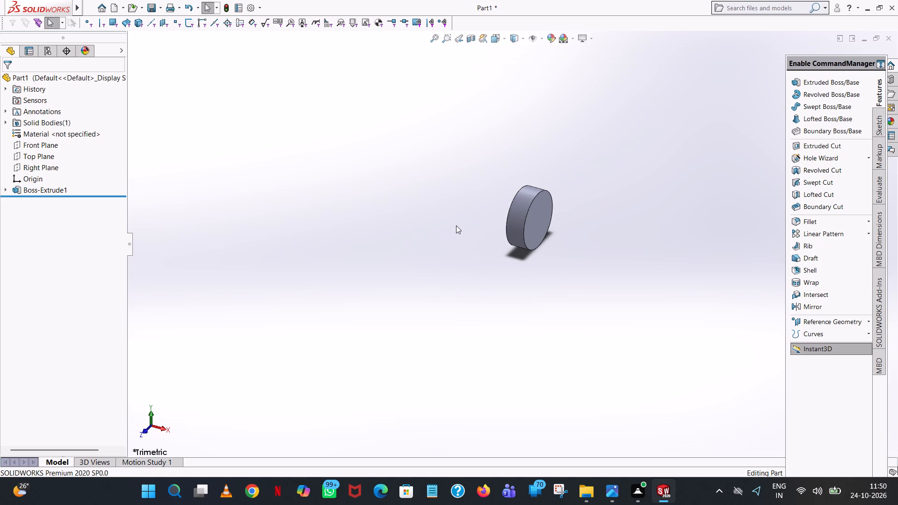
scroll(456, 225, "down", 1)
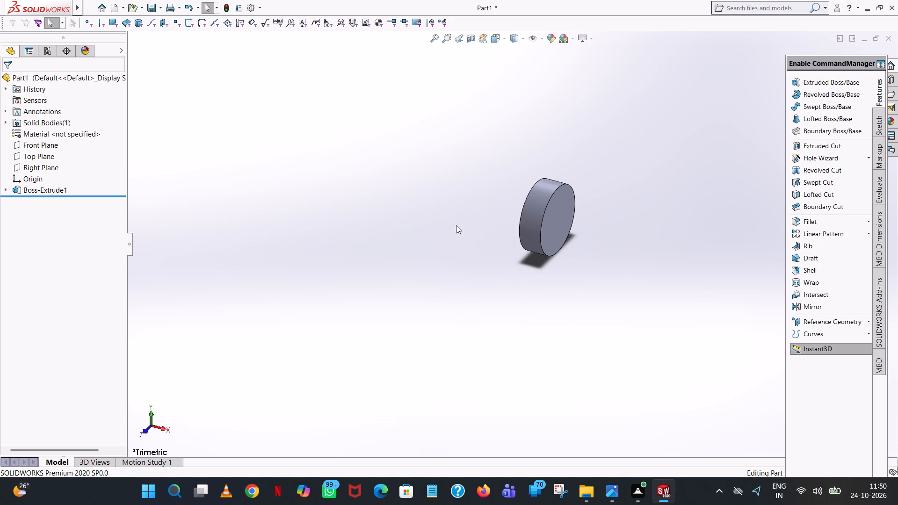
left_click(859, 325)
left_click(837, 322)
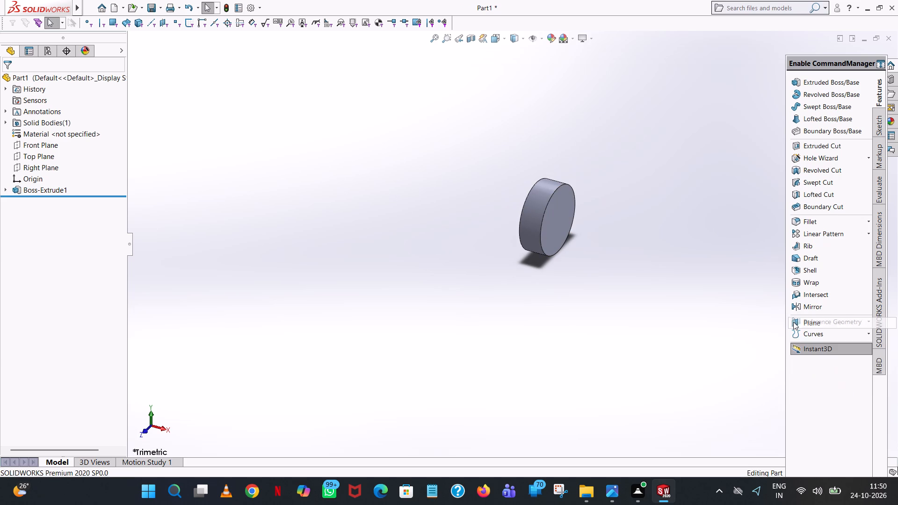
middle_click_drag(442, 159, 465, 168)
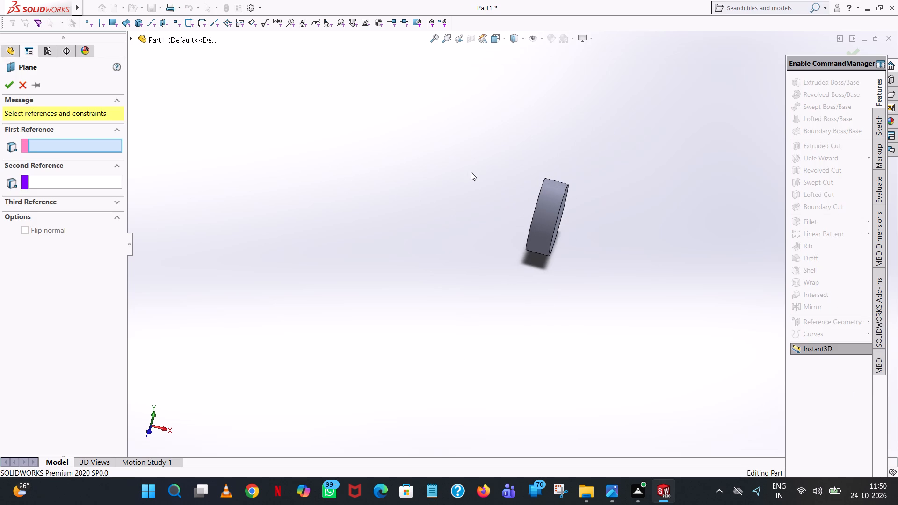
middle_click_drag(479, 182, 494, 203)
scroll(522, 194, "down", 6)
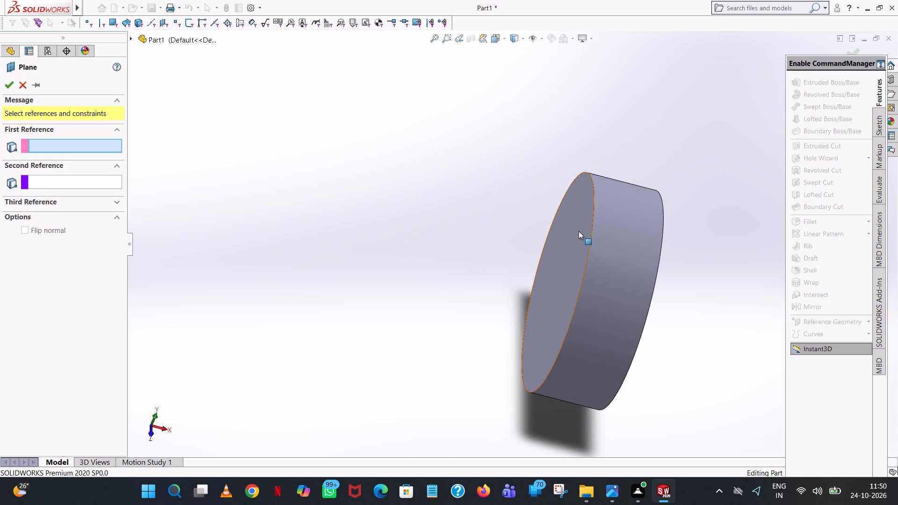
left_click(579, 231)
middle_click_drag(579, 231, 548, 204)
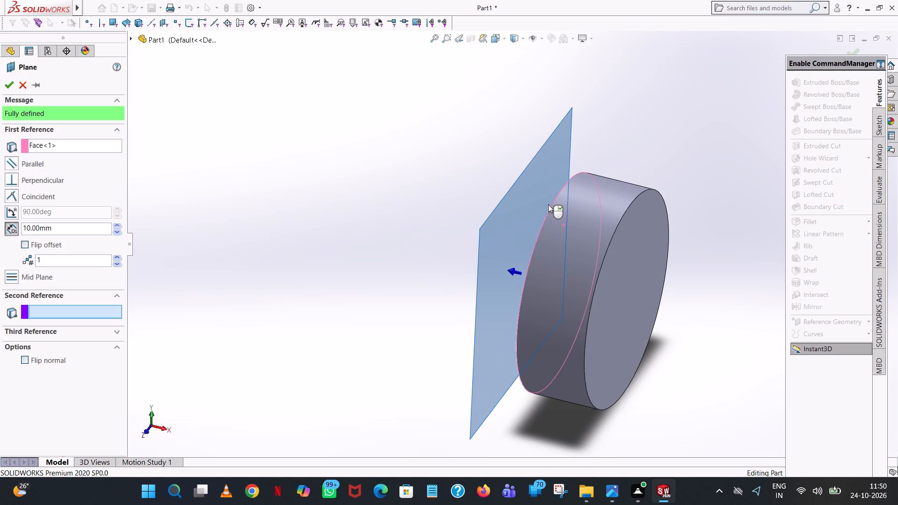
key("ctrl+7")
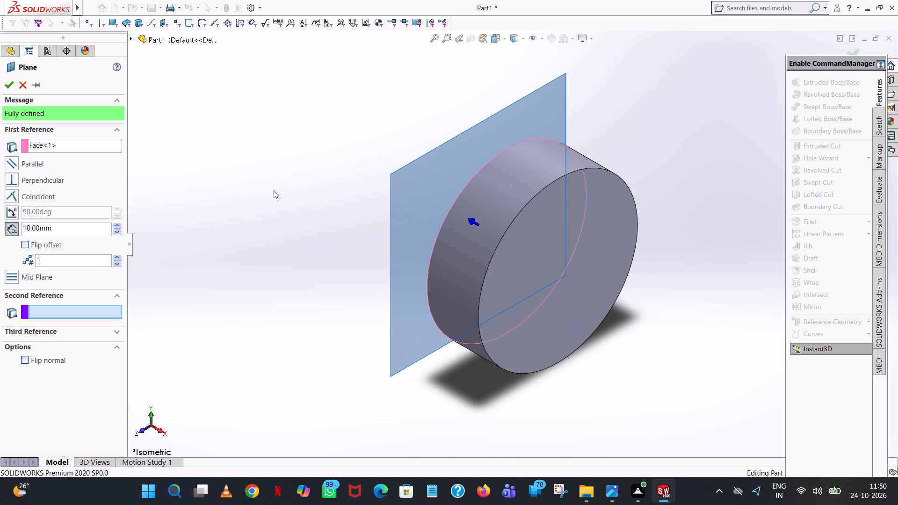
double_click(69, 229)
type("34")
key("Return")
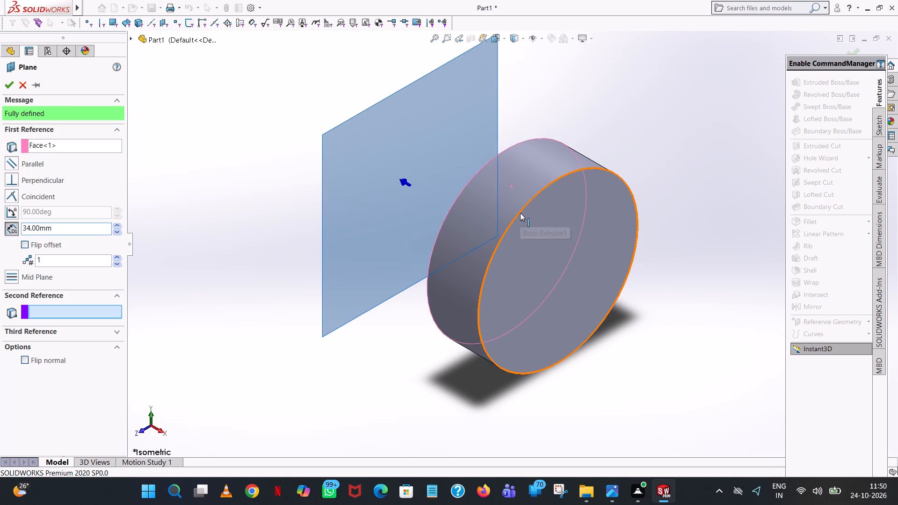
left_click(12, 88)
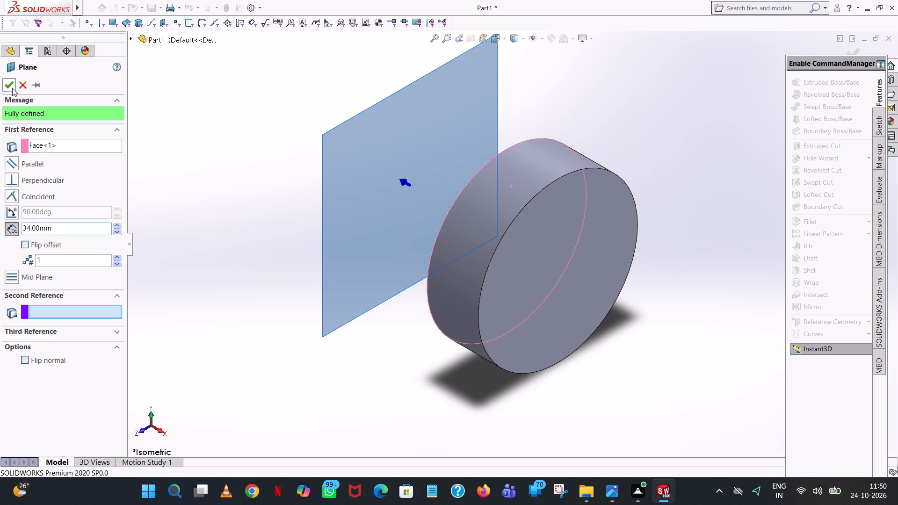
left_click(261, 96)
Sketch a circle centred on the origin with a radius of 28 mm on the offset plane.
left_click(18, 199)
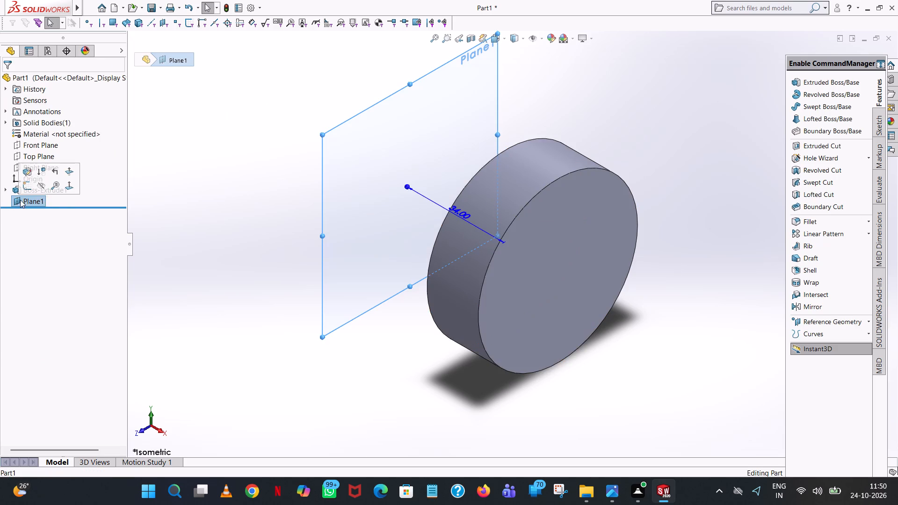
left_click(28, 187)
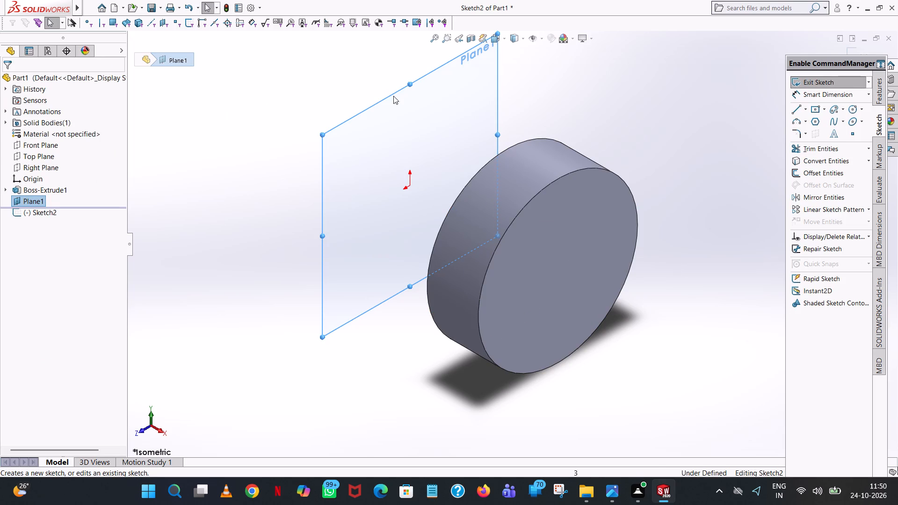
left_click(505, 38)
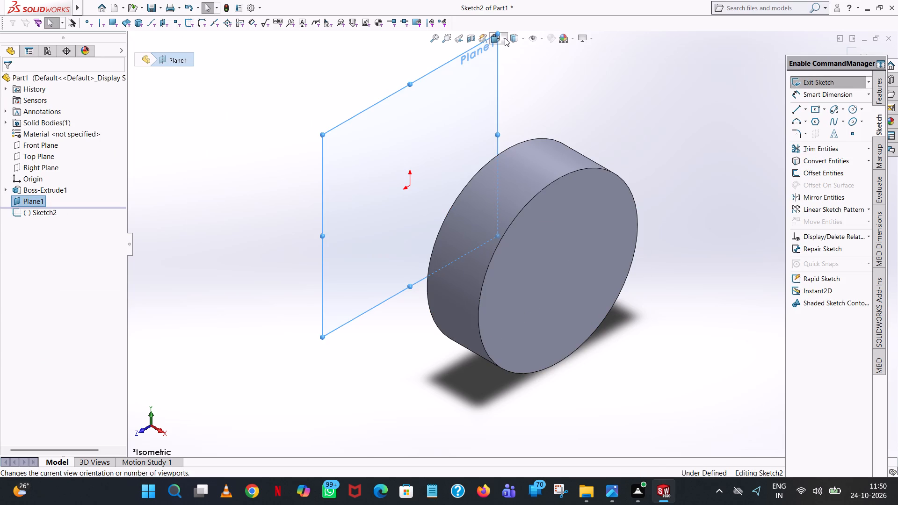
left_click(553, 92)
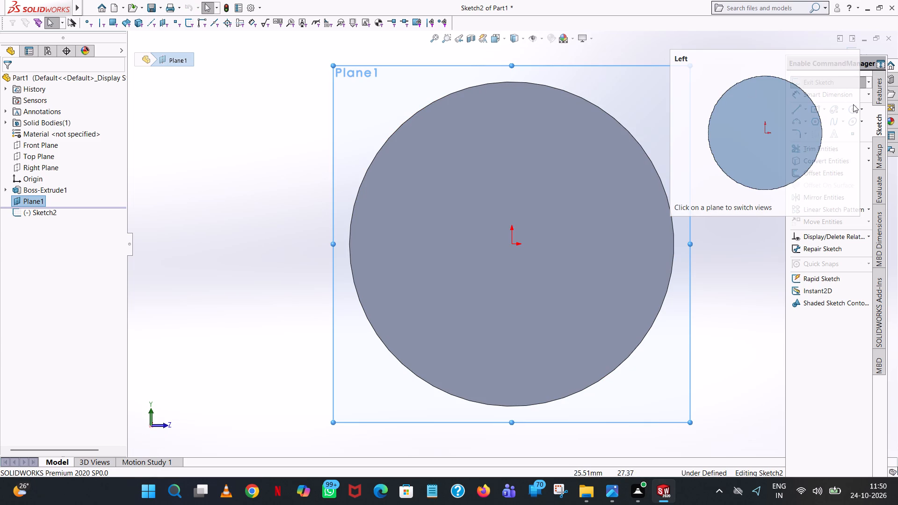
left_click(721, 267)
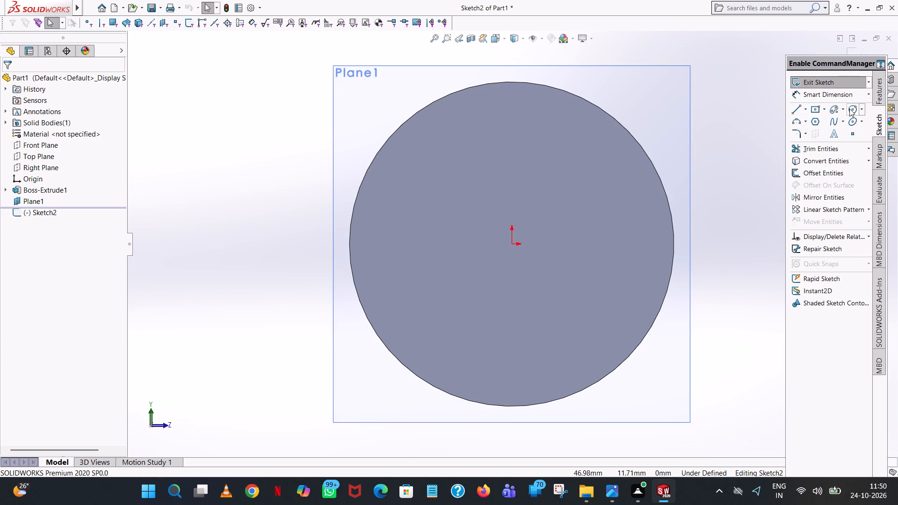
left_click(853, 109)
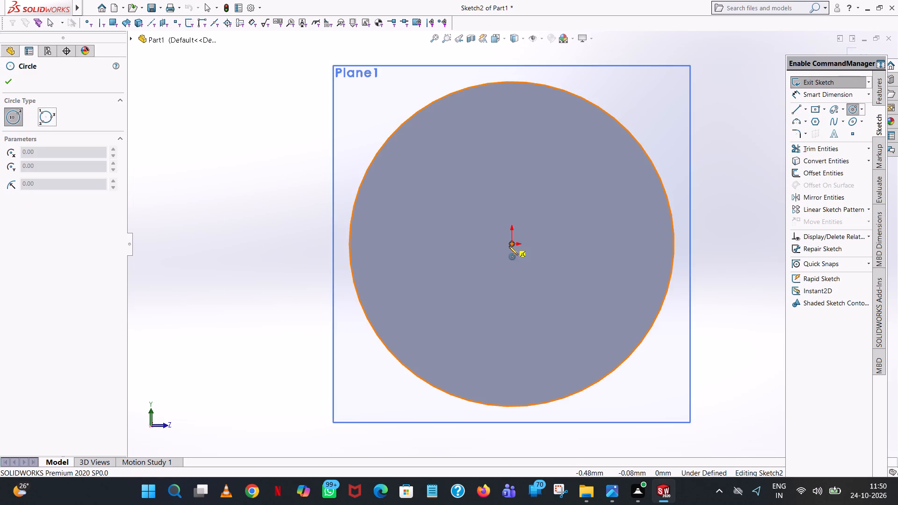
left_click(512, 245)
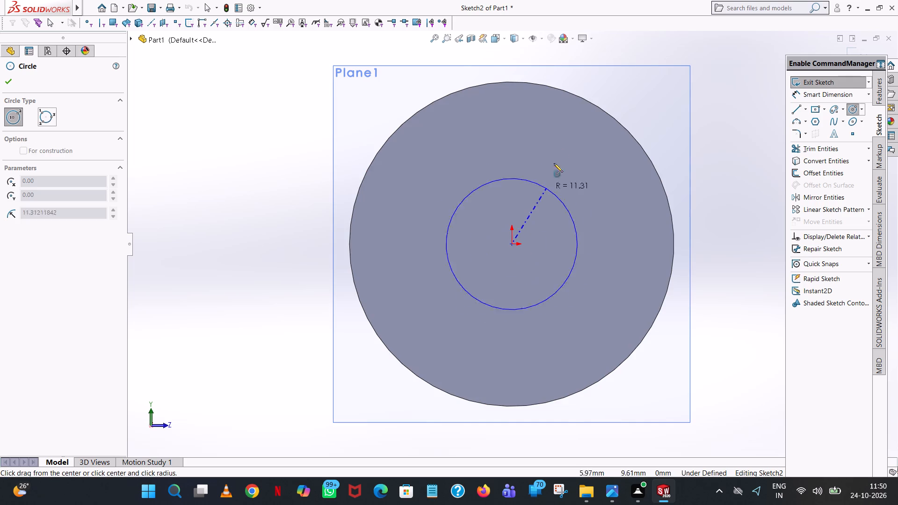
left_click(543, 86)
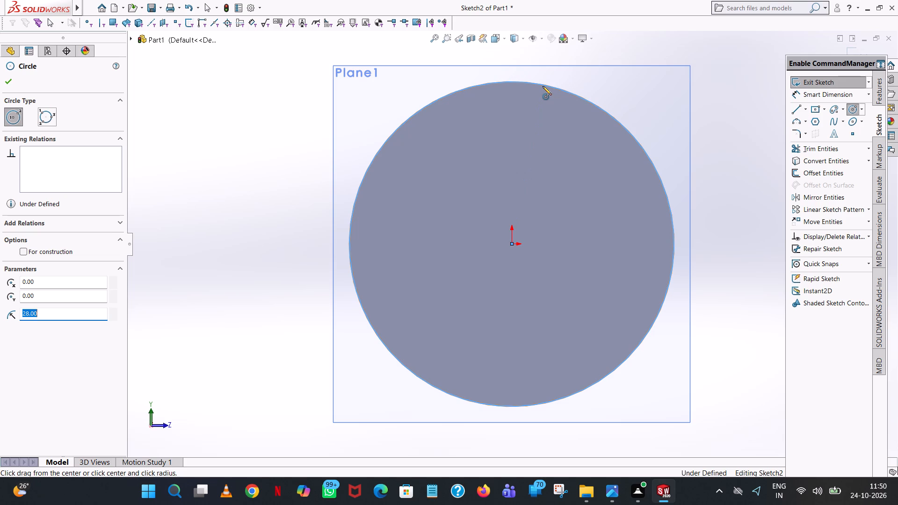
right_click(543, 86)
left_click(563, 97)
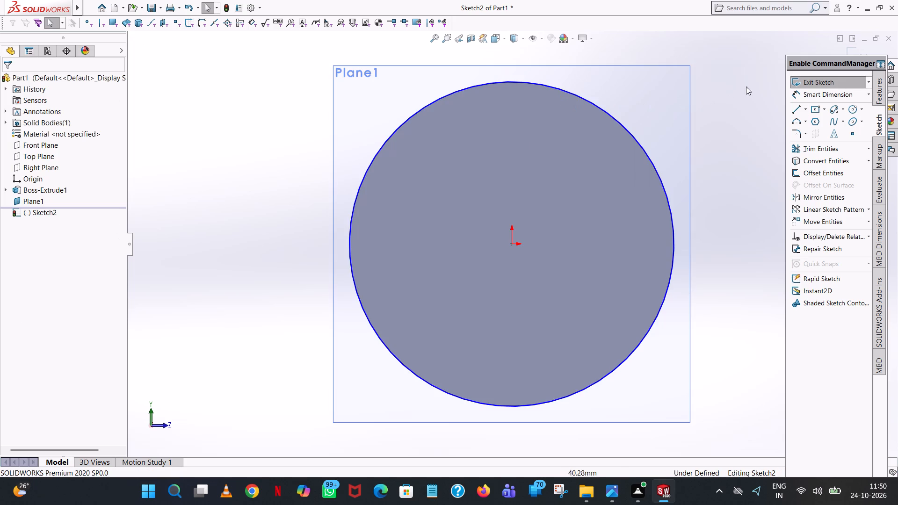
Add a diameter dimension to the new circle, placed just outside its edge.
left_click(815, 92)
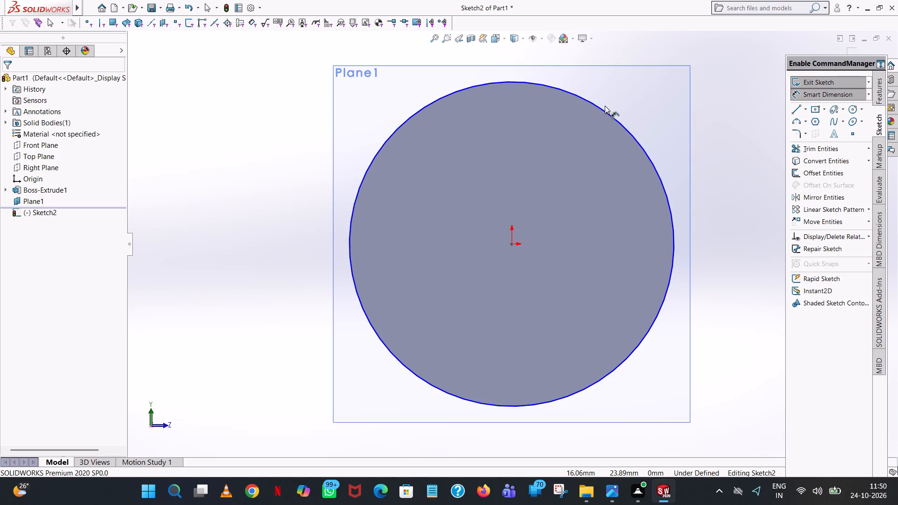
left_click(603, 109)
left_click(652, 91)
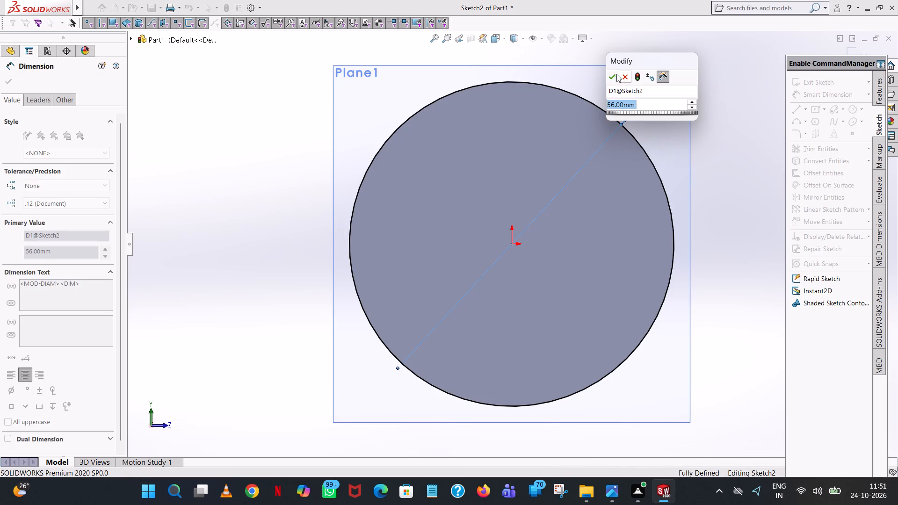
left_click(616, 74)
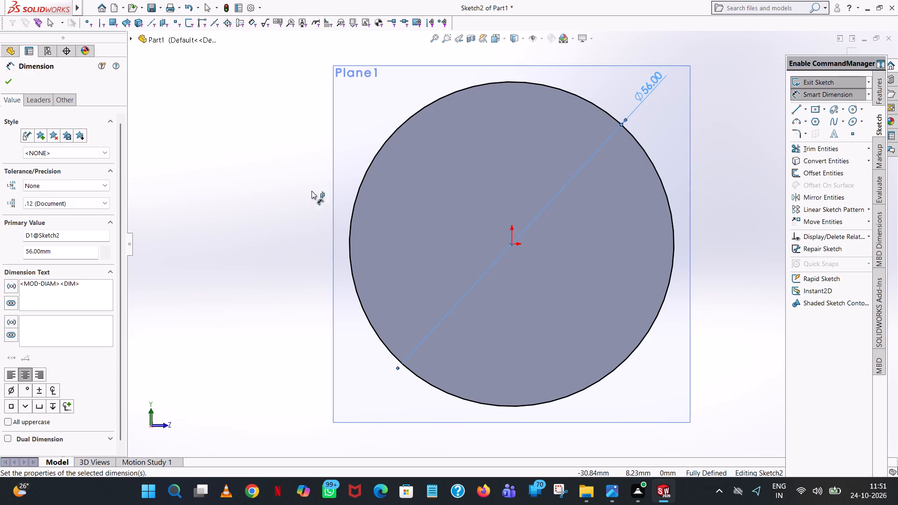
left_click(267, 177)
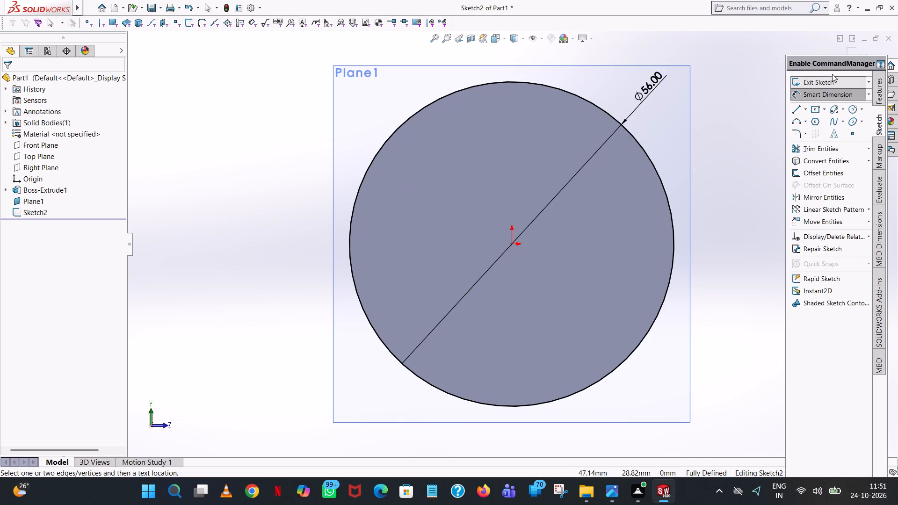
Extrude the new circle as a blind boss 18 mm deep, away from the first disc, with Merge result on.
left_click(881, 84)
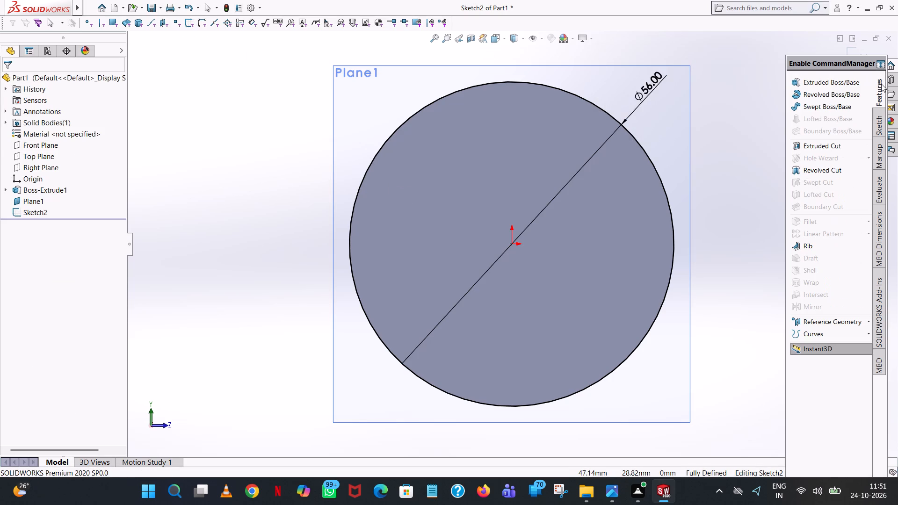
left_click(839, 75)
left_click(824, 85)
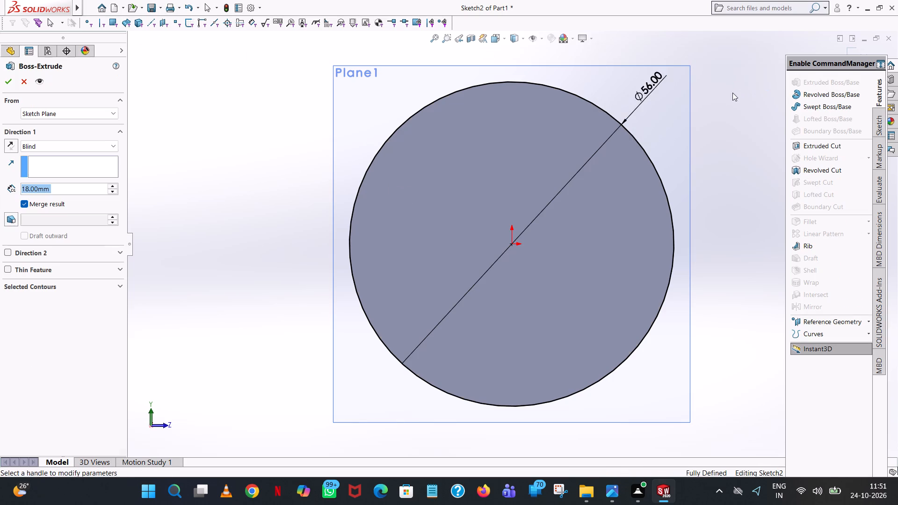
middle_click_drag(720, 99, 572, 150)
scroll(673, 130, "up", 1)
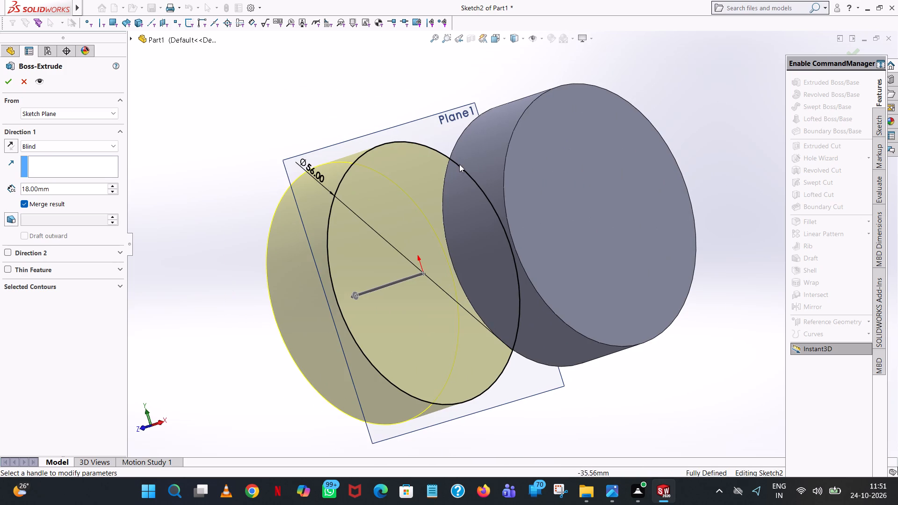
left_click(12, 79)
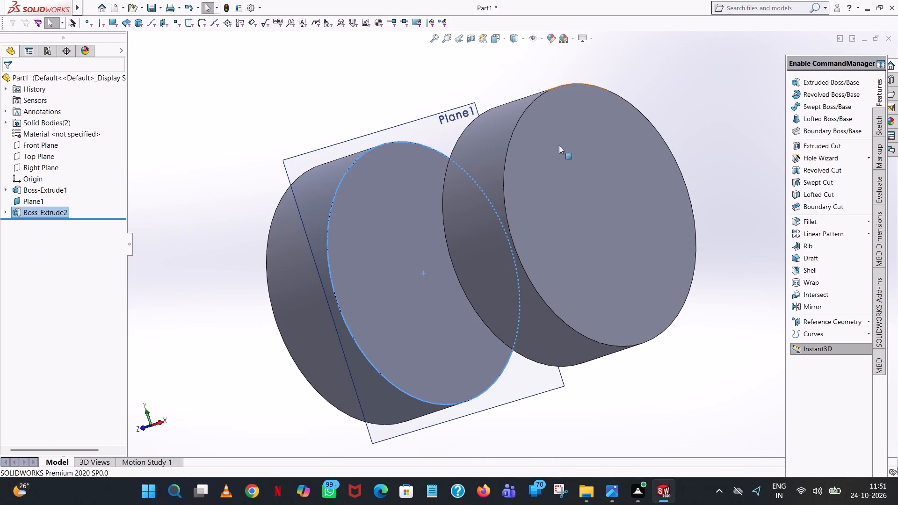
left_click(692, 127)
Hide the offset reference plane.
middle_click_drag(636, 126, 665, 78)
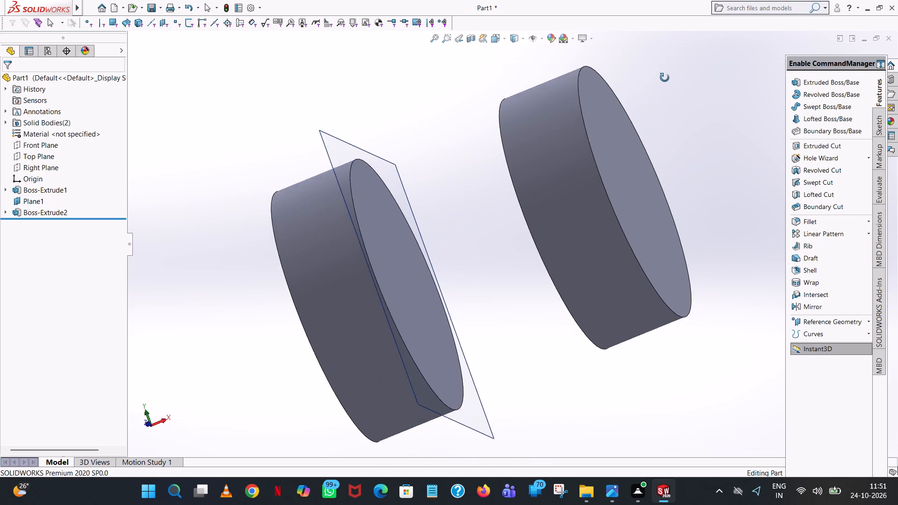
middle_click_drag(665, 78, 671, 236)
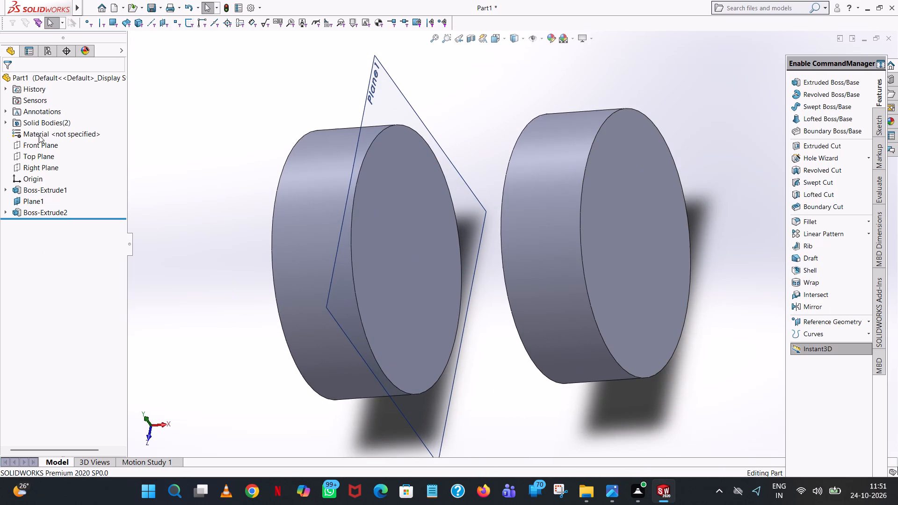
left_click(21, 197)
left_click(40, 186)
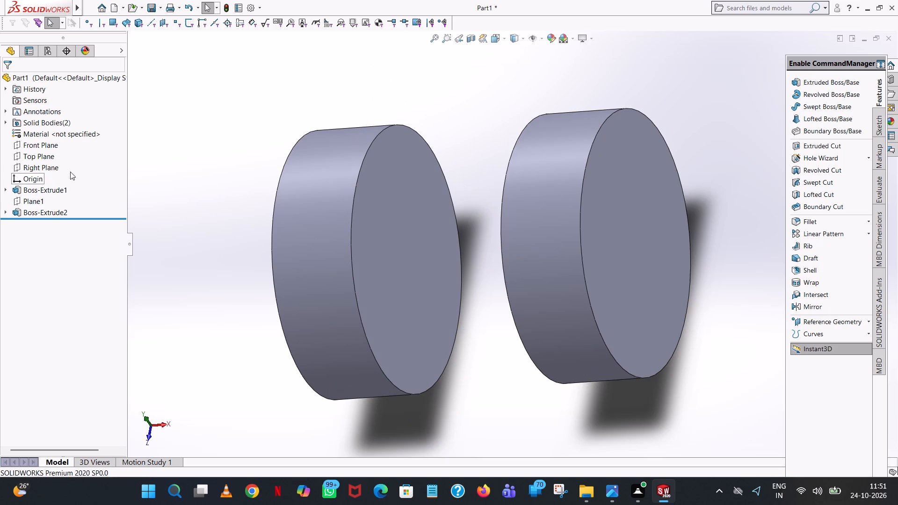
Examine the two discs and the gap between them from isometric, side and near-frontal views.
key("ctrl+7")
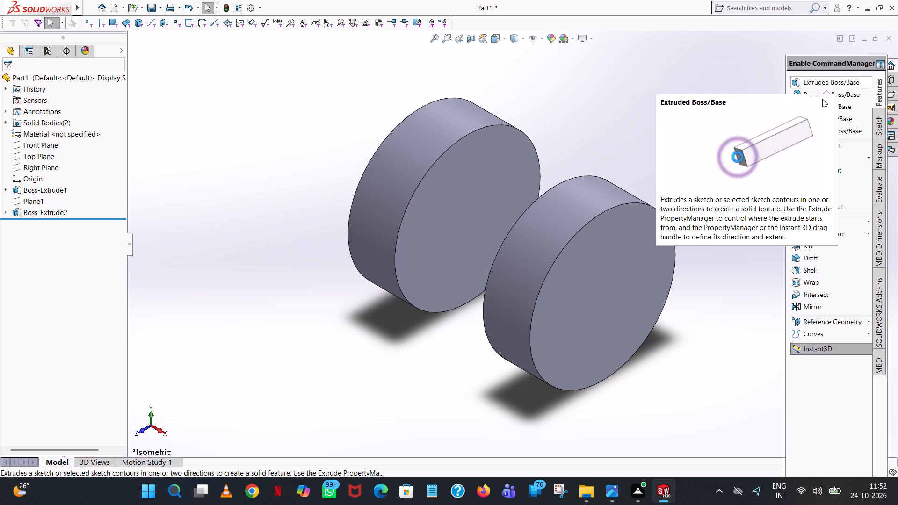
middle_click_drag(593, 291, 593, 285)
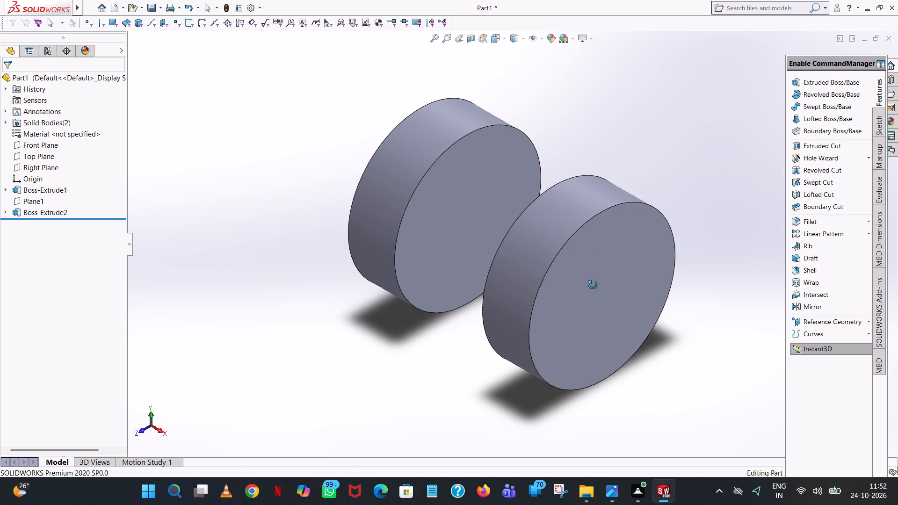
middle_click_drag(593, 285, 643, 207)
scroll(646, 198, "up", 1)
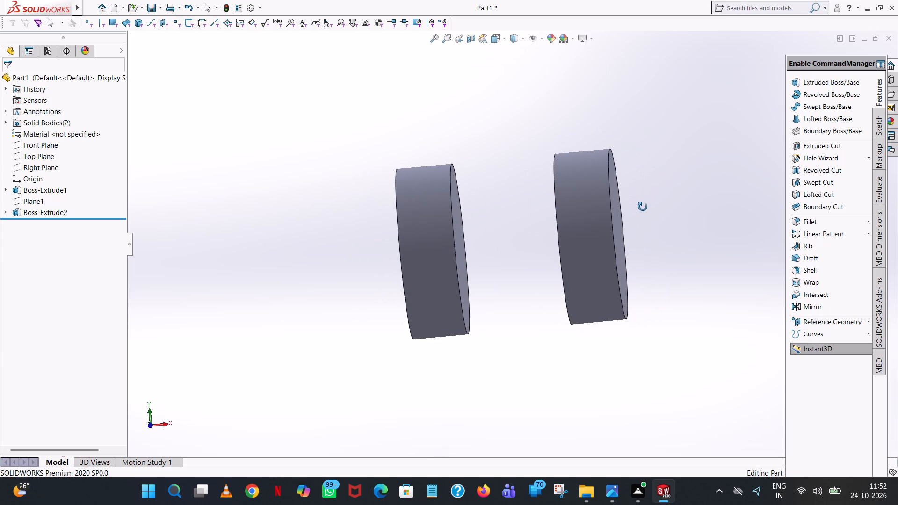
middle_click_drag(643, 207, 647, 205)
scroll(495, 193, "down", 2)
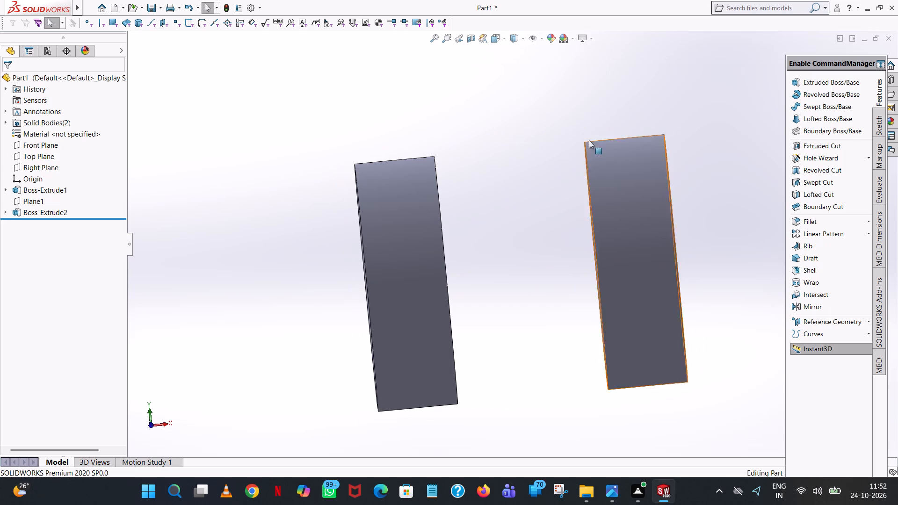
middle_click_drag(469, 173, 423, 182)
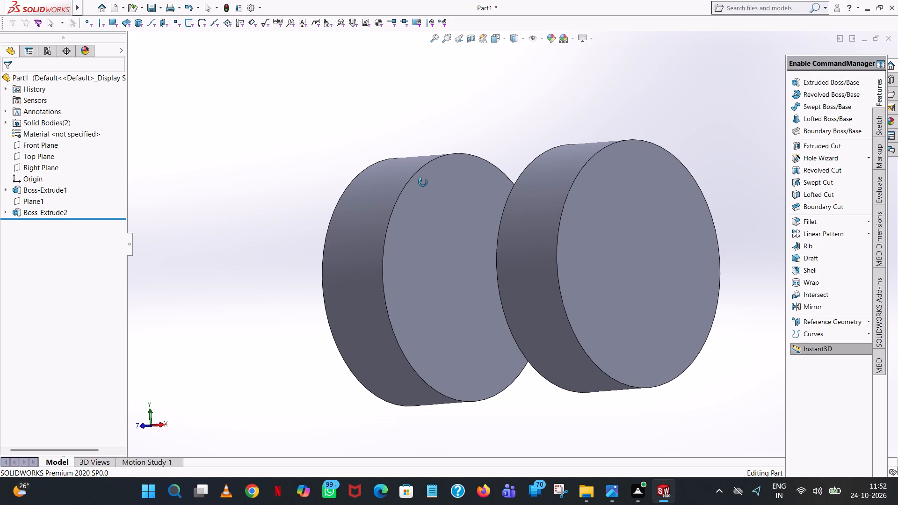
middle_click_drag(423, 182, 387, 191)
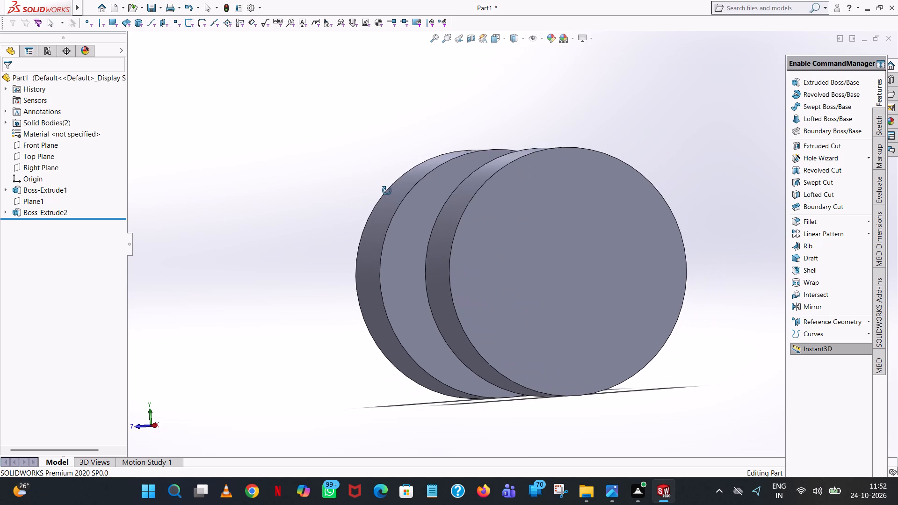
middle_click_drag(387, 191, 381, 191)
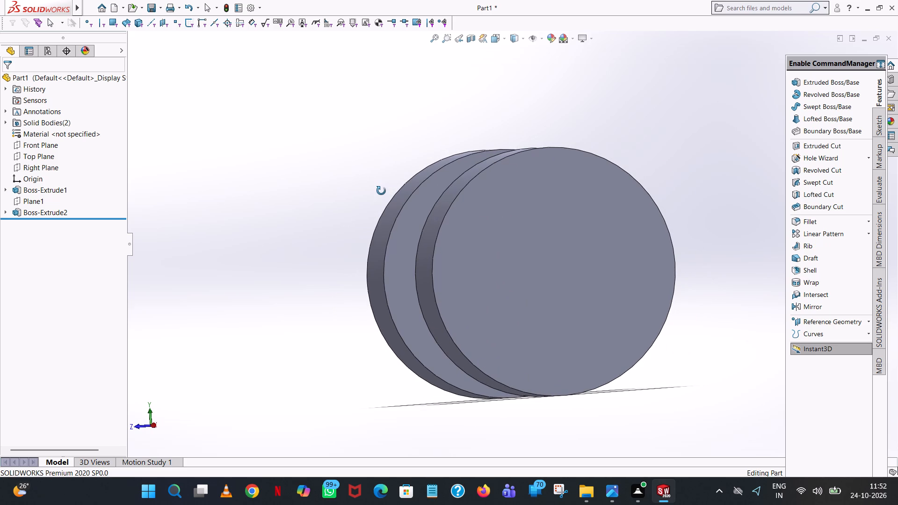
middle_click_drag(381, 191, 381, 208)
scroll(381, 208, "down", 1)
scroll(381, 208, "up", 1)
Start an Extruded Boss/Base sketch on the disc's inner face, the one facing the other disc, and view it face-on.
left_click(831, 79)
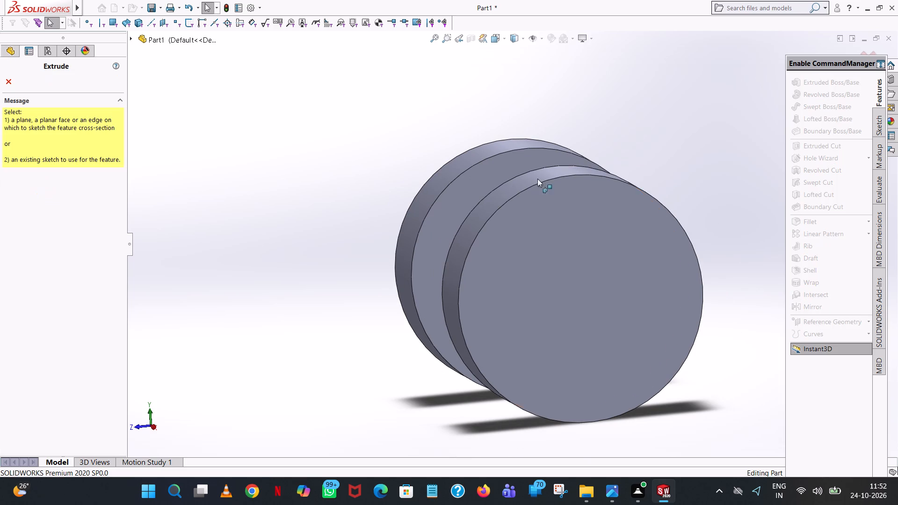
scroll(501, 199, "up", 3)
middle_click_drag(443, 202, 554, 197)
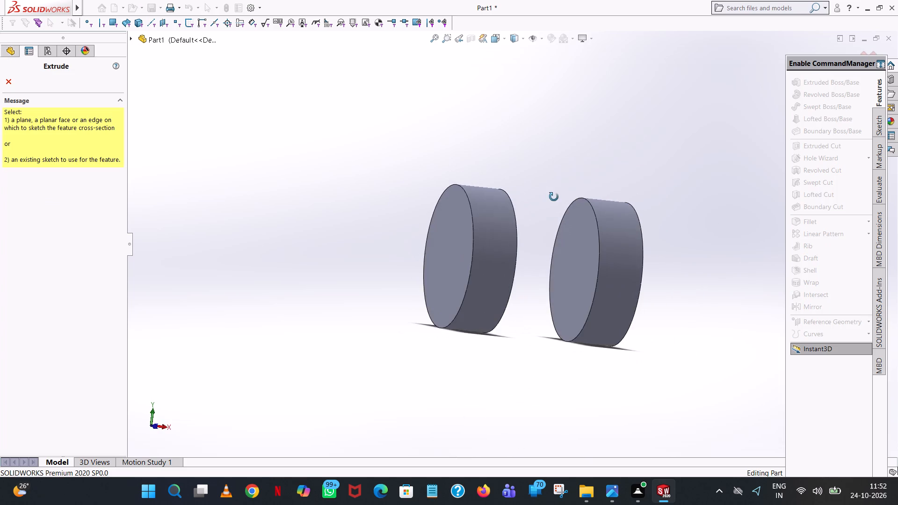
middle_click_drag(554, 197, 569, 215)
left_click(575, 221)
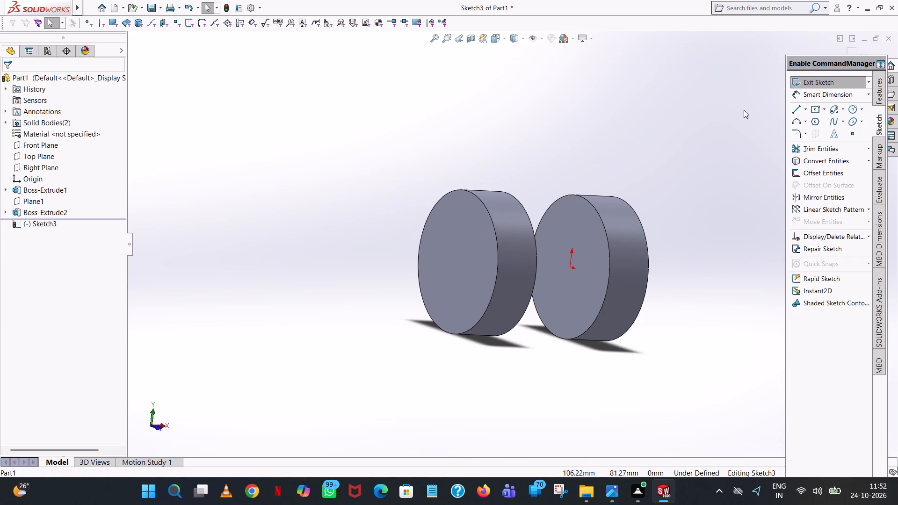
left_click(504, 36)
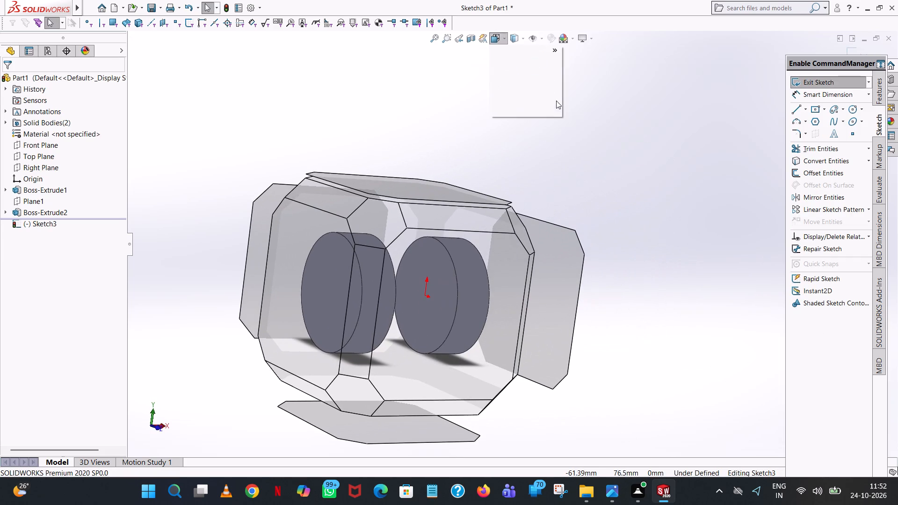
left_click(551, 92)
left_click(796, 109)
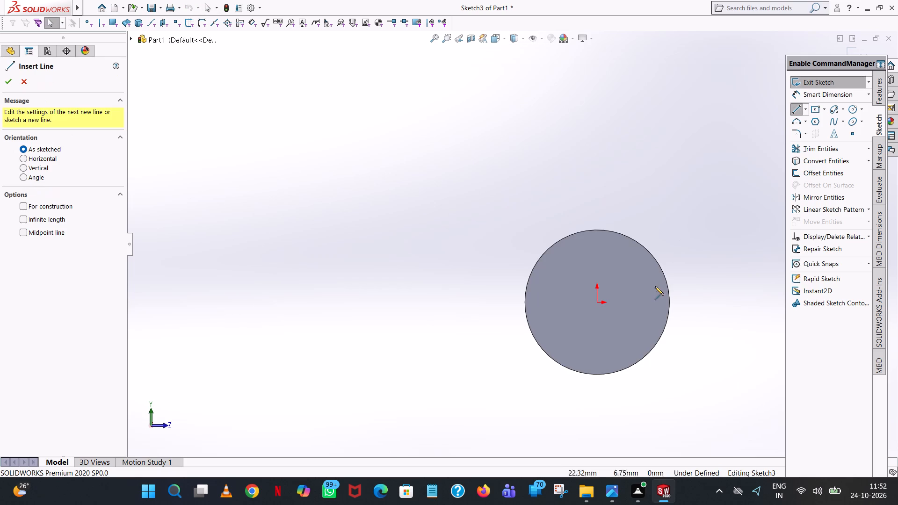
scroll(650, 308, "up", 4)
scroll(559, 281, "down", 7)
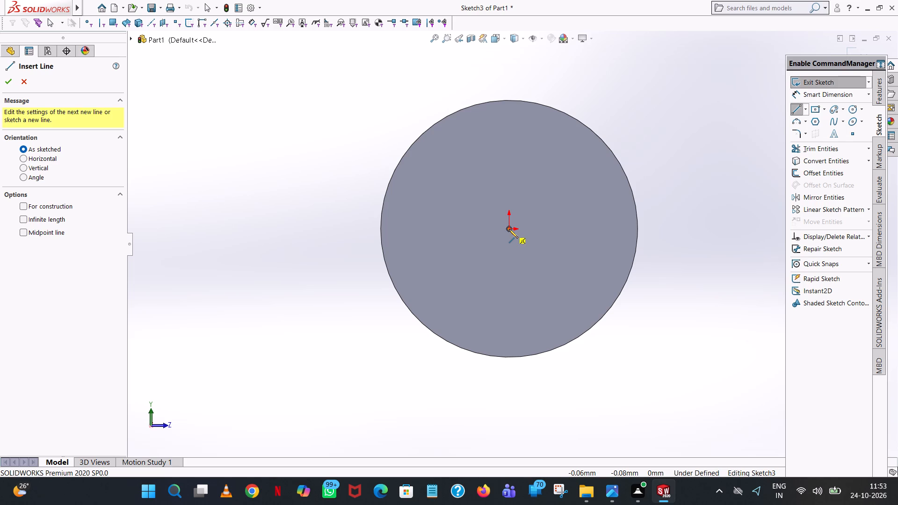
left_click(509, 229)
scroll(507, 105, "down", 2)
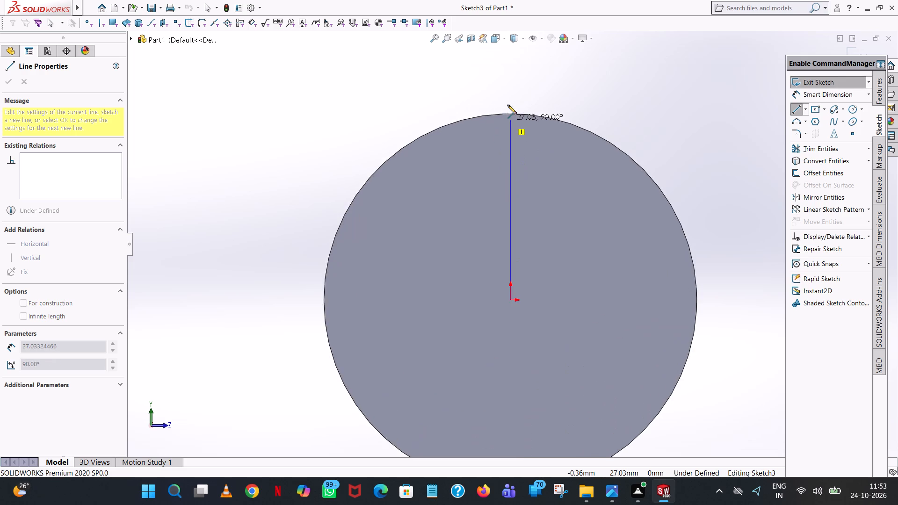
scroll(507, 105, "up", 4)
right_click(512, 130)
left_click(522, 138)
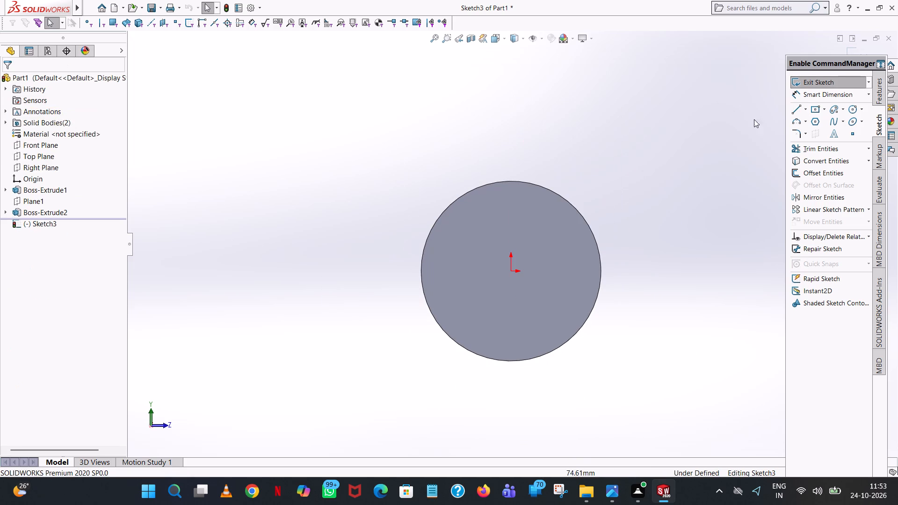
Sketch a 12 mm vertical line rising from the topmost point of the disc's edge.
left_click(800, 109)
scroll(492, 222, "down", 5)
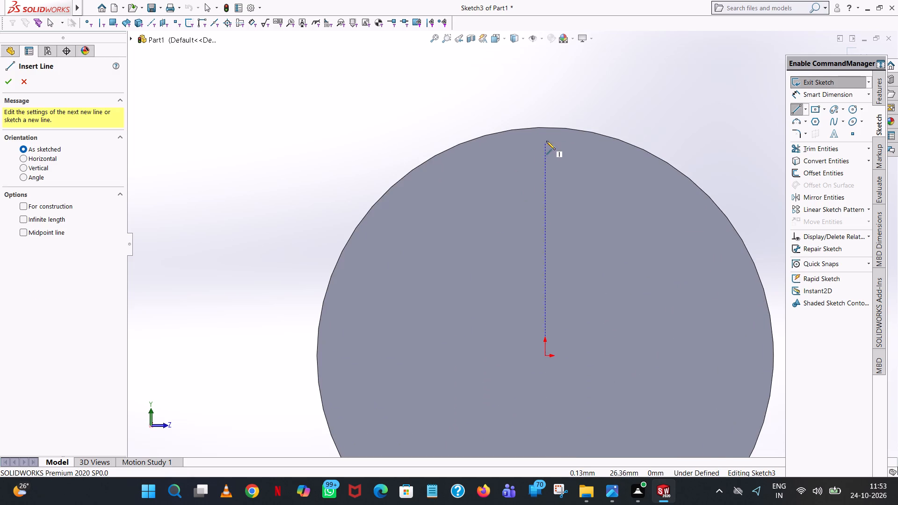
left_click(543, 126)
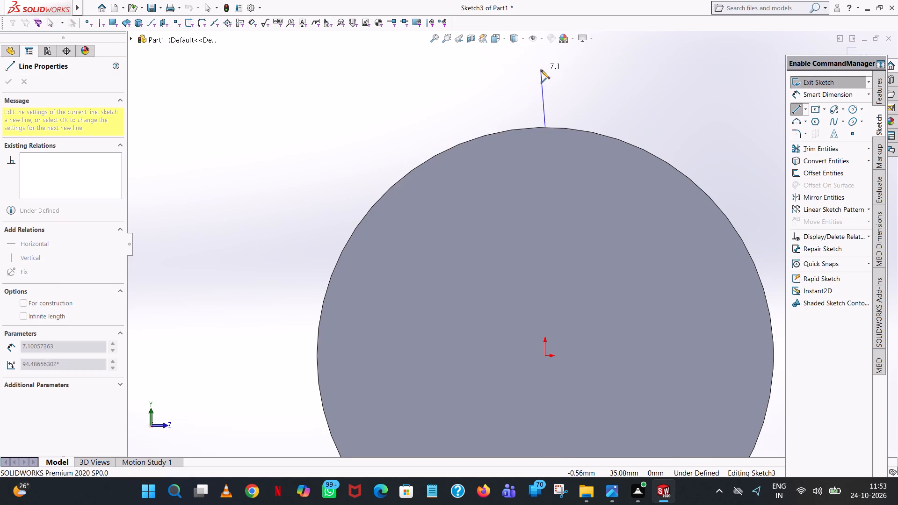
scroll(544, 66, "up", 3)
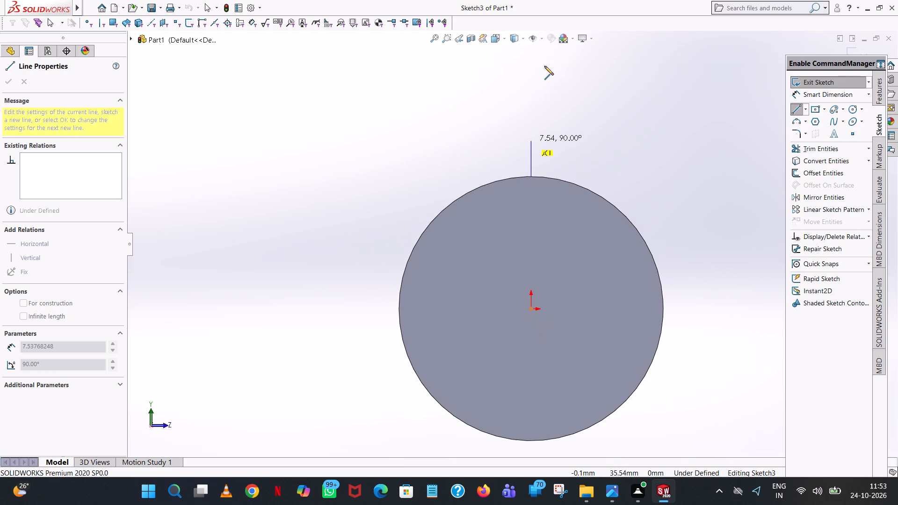
left_click(531, 93)
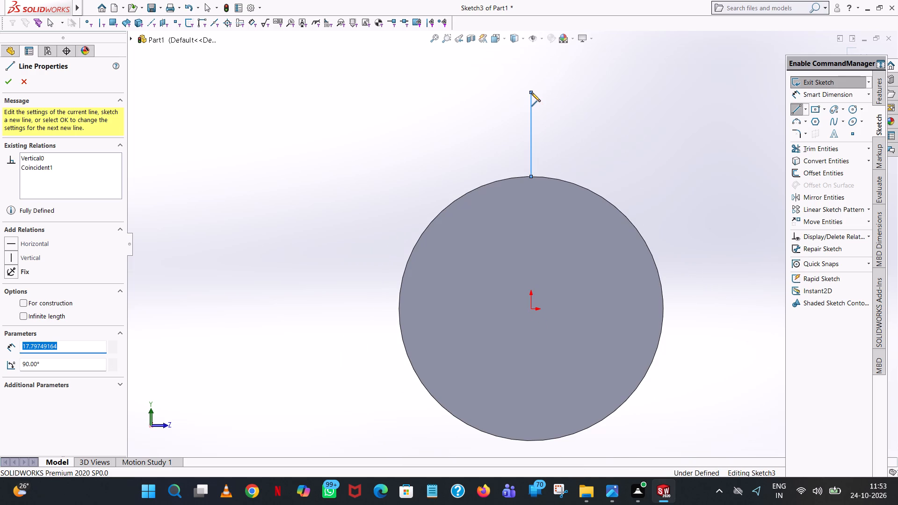
type("12")
key("Return")
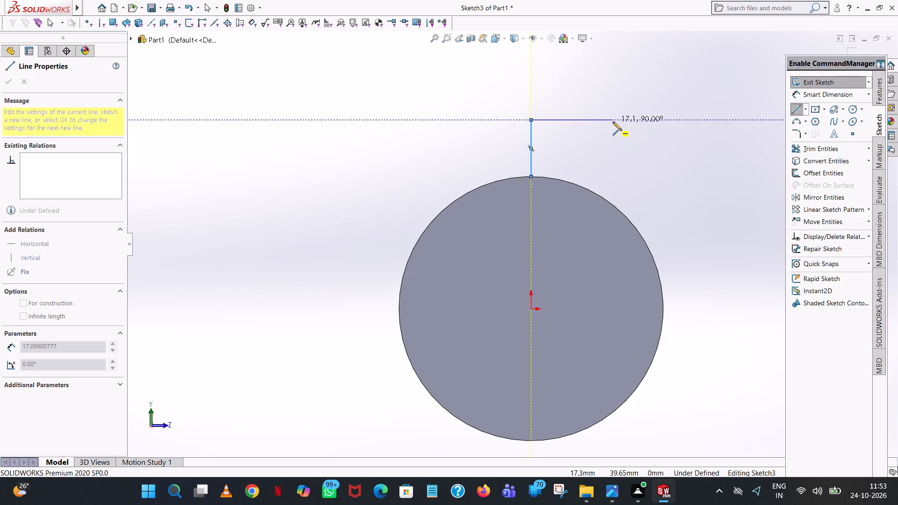
From that line's upper end, sketch a 25 mm horizontal line toward +Z, continued by a vertical line about 36 mm down into the disc.
left_click(613, 122)
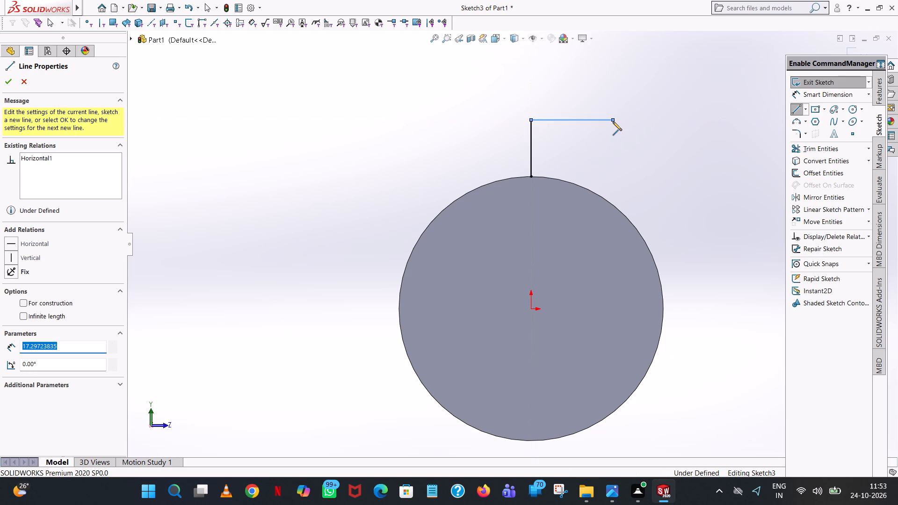
type("25")
key("Return")
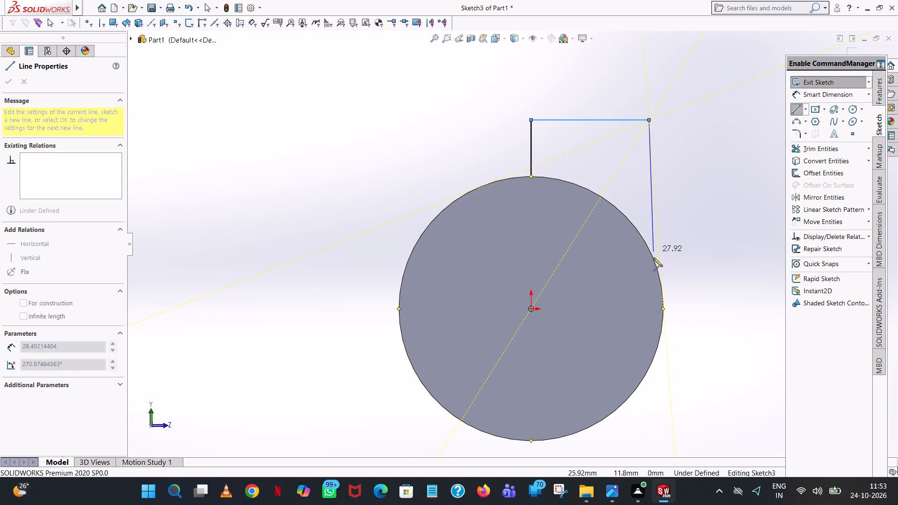
left_click(649, 289)
right_click(649, 289)
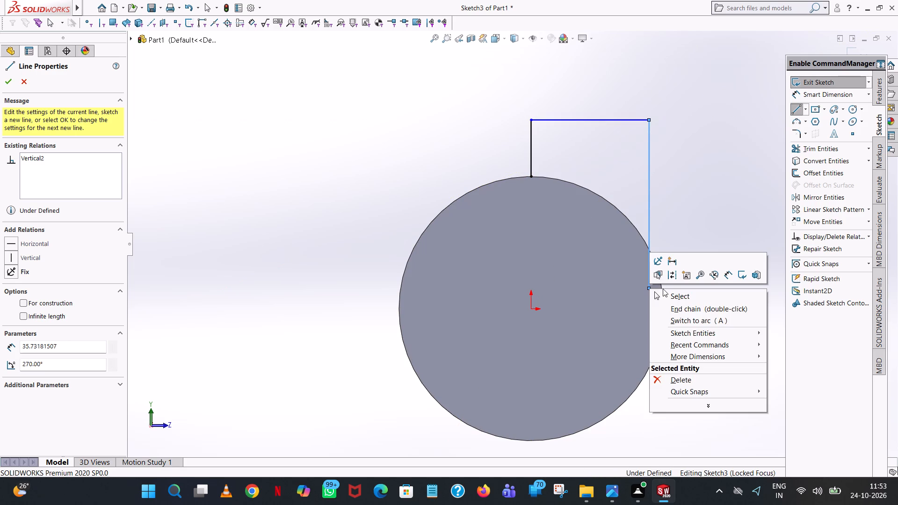
left_click(687, 295)
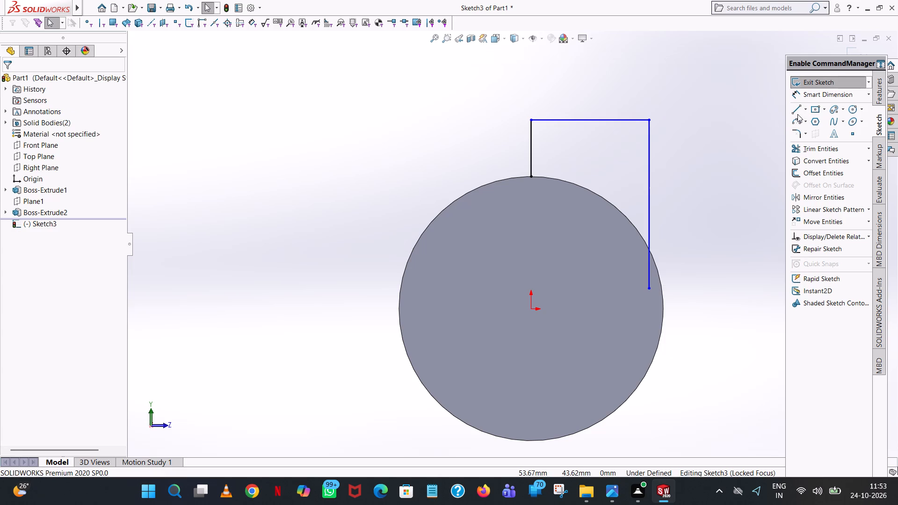
From the 12 mm line's upper end, sketch a 25 mm horizontal line toward -Z, continued by a vertical line about 33 mm down into the disc.
left_click(797, 114)
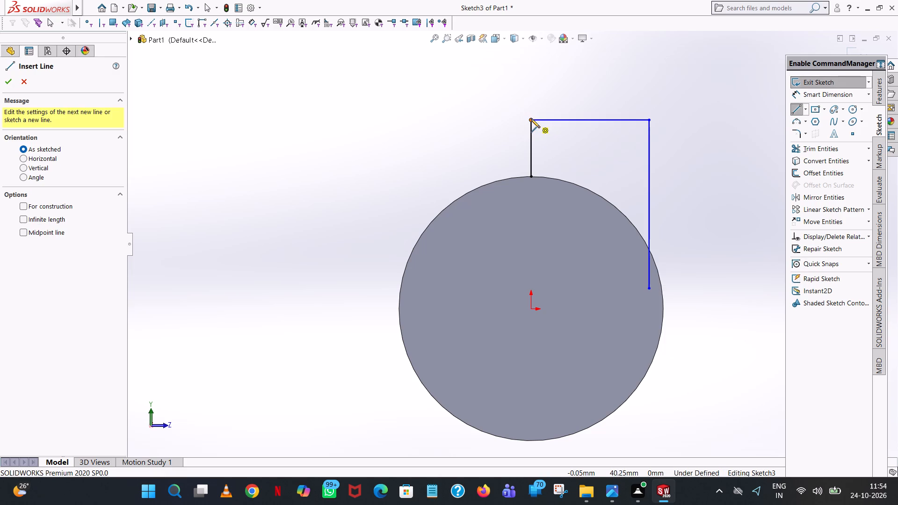
left_click(531, 119)
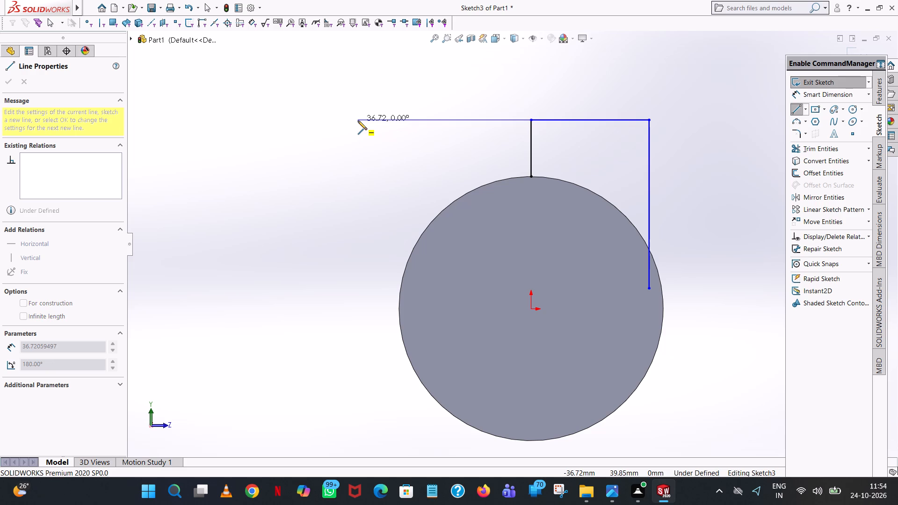
left_click(358, 121)
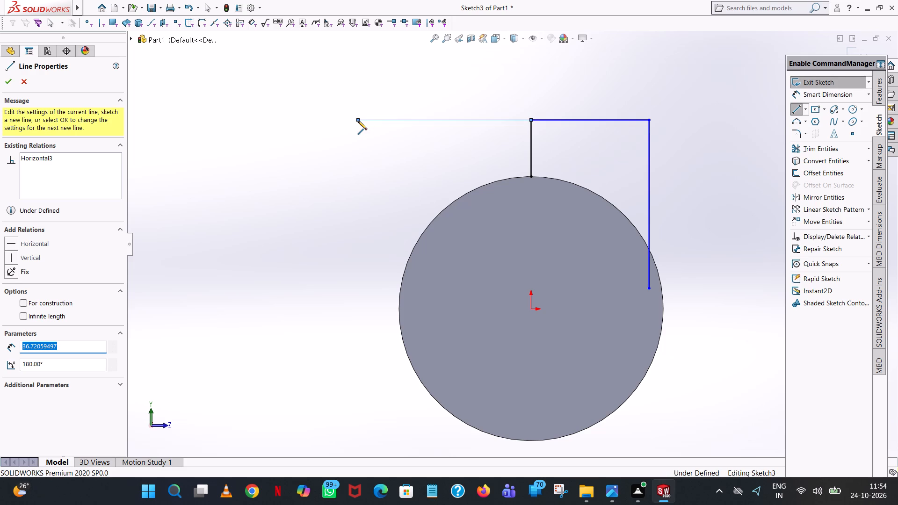
type("25")
key("Return")
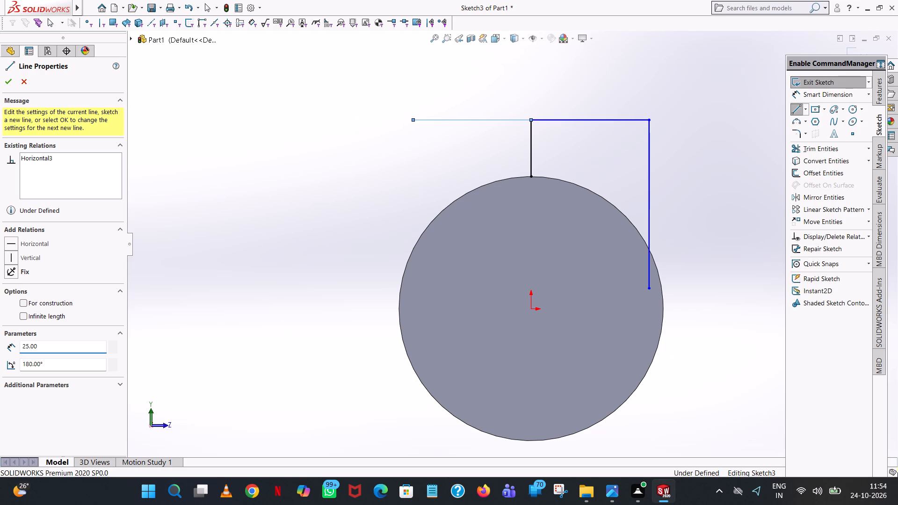
left_click(414, 274)
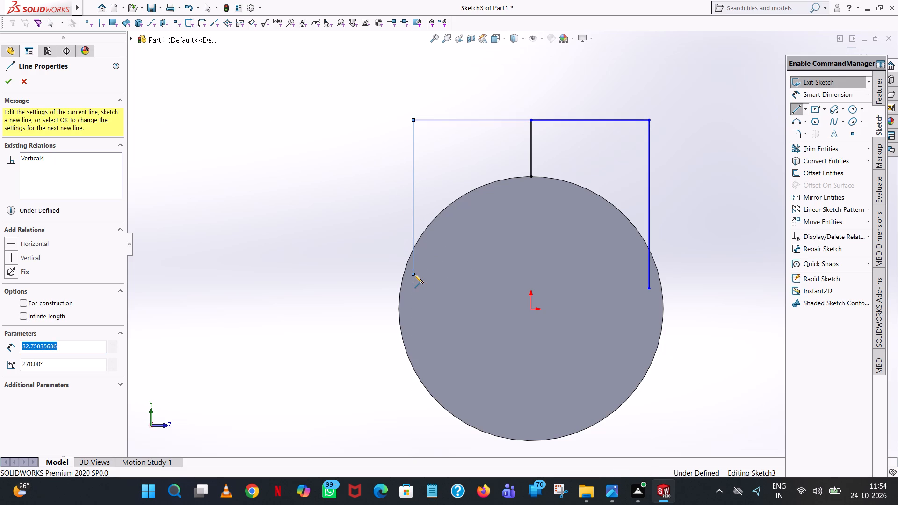
right_click(414, 274)
left_click(438, 279)
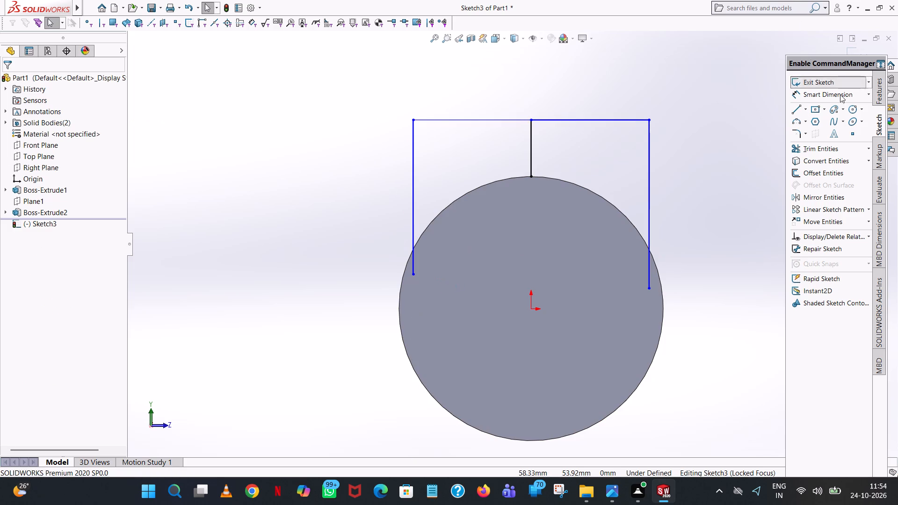
Sketch a circle of 28 mm radius centred on the origin, following the disc's outer edge.
left_click(853, 114)
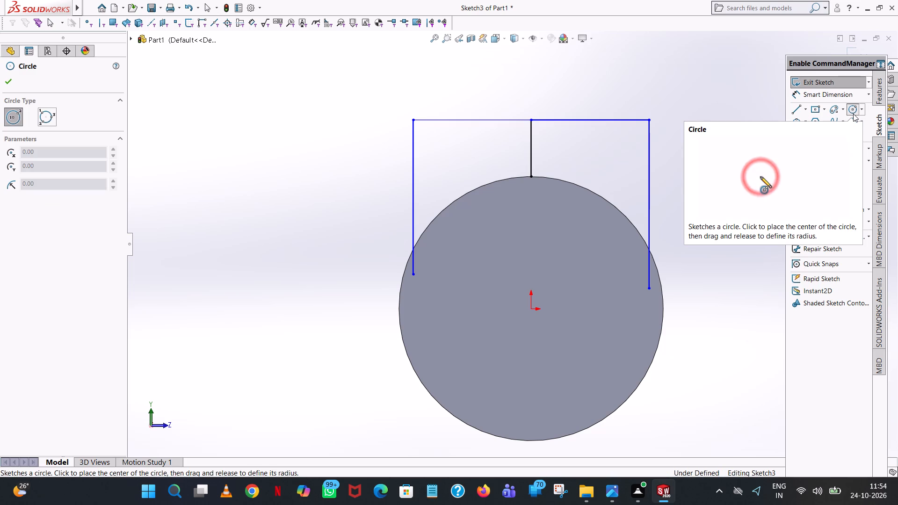
left_click(531, 308)
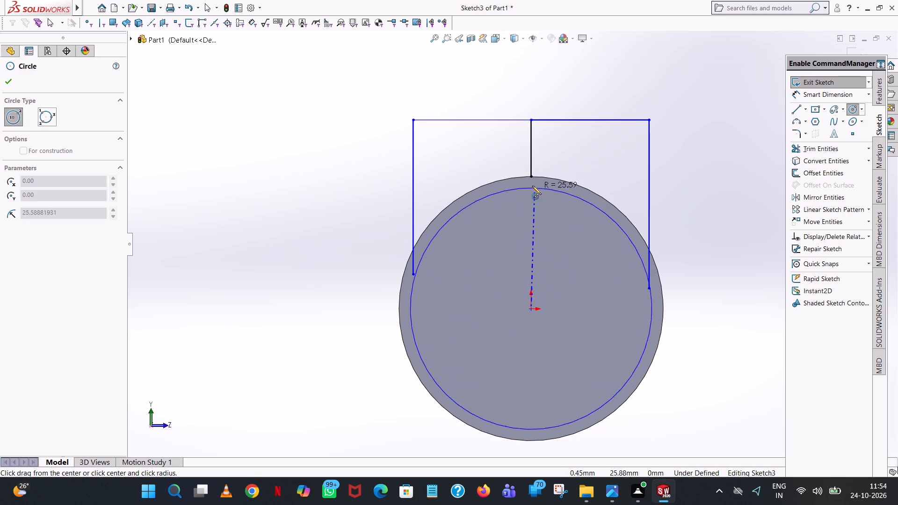
left_click(518, 179)
right_click(518, 179)
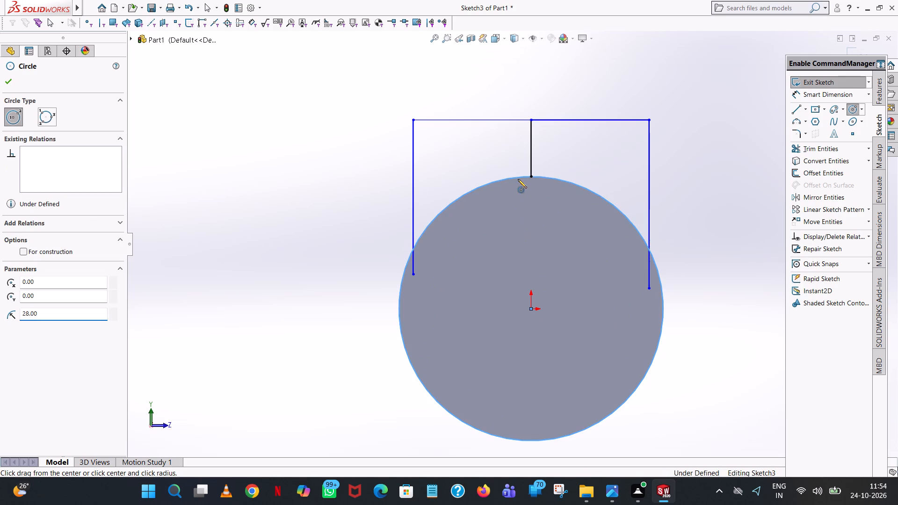
left_click(546, 188)
Trim the side lines' ends inside the circle, the 12 mm centre line and the circle's lower arc, leaving a closed profile above the disc.
left_click(816, 152)
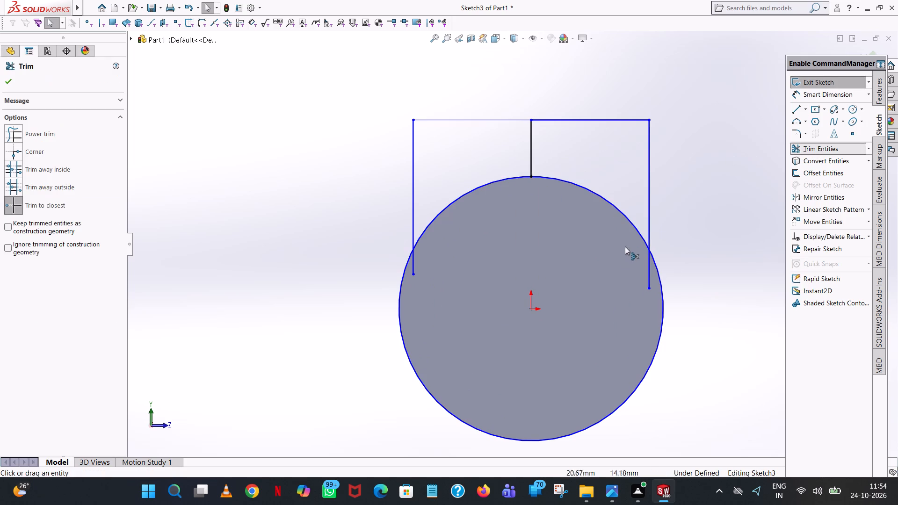
left_click(645, 277)
left_click(646, 278)
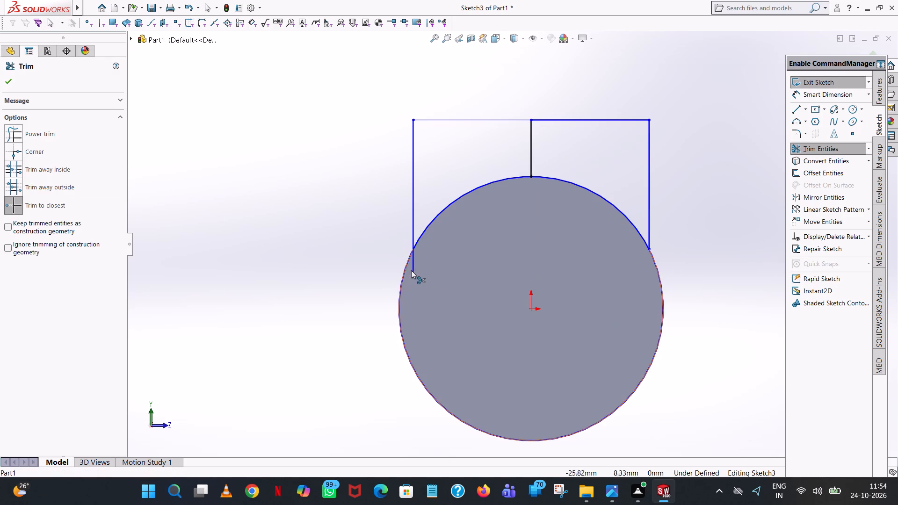
left_click(416, 267)
left_click(529, 151)
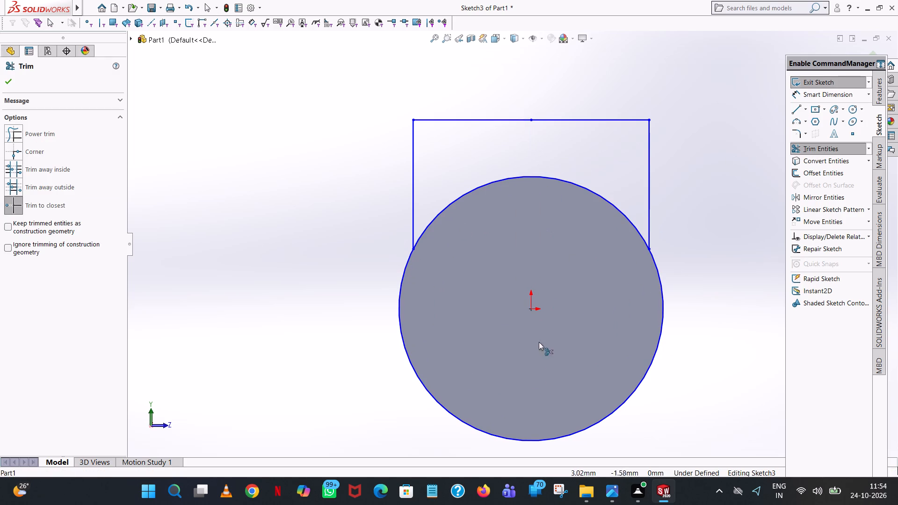
left_click(476, 429)
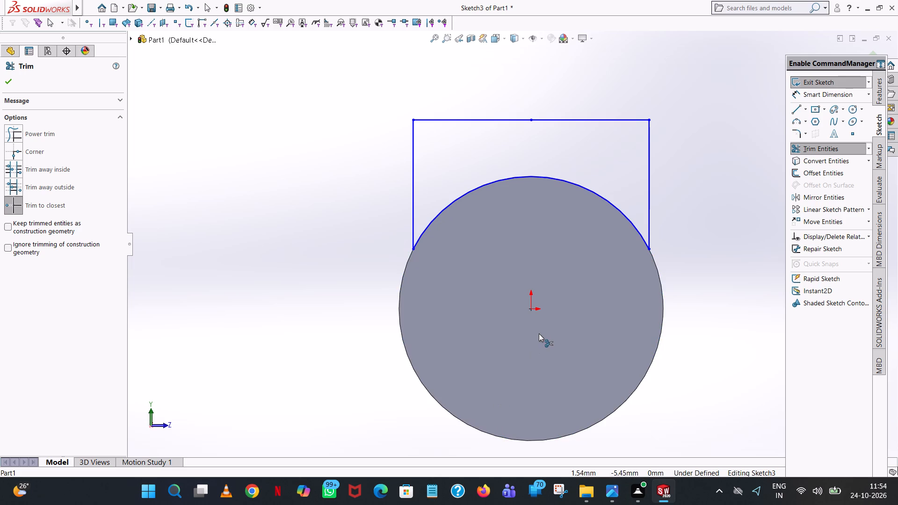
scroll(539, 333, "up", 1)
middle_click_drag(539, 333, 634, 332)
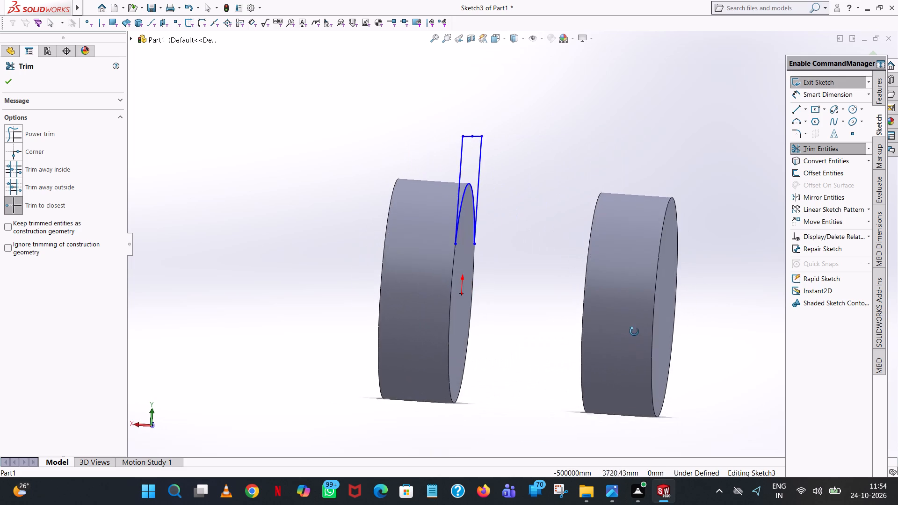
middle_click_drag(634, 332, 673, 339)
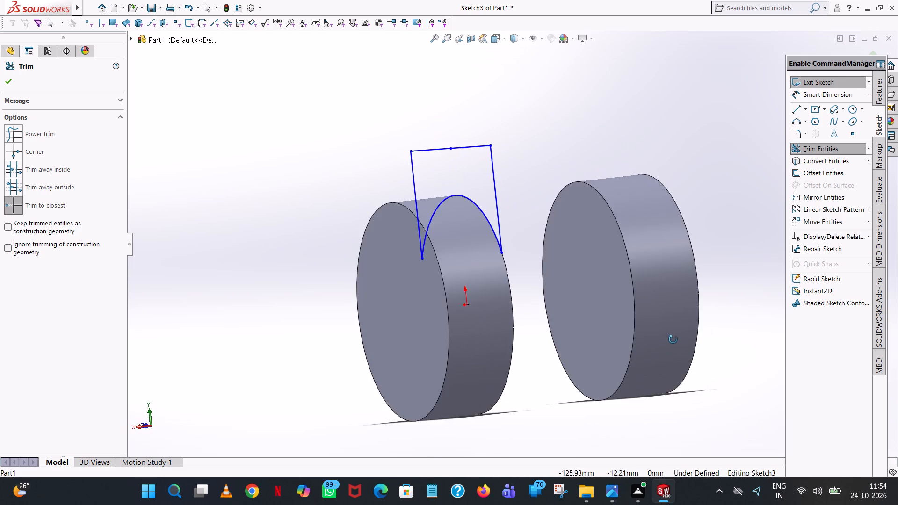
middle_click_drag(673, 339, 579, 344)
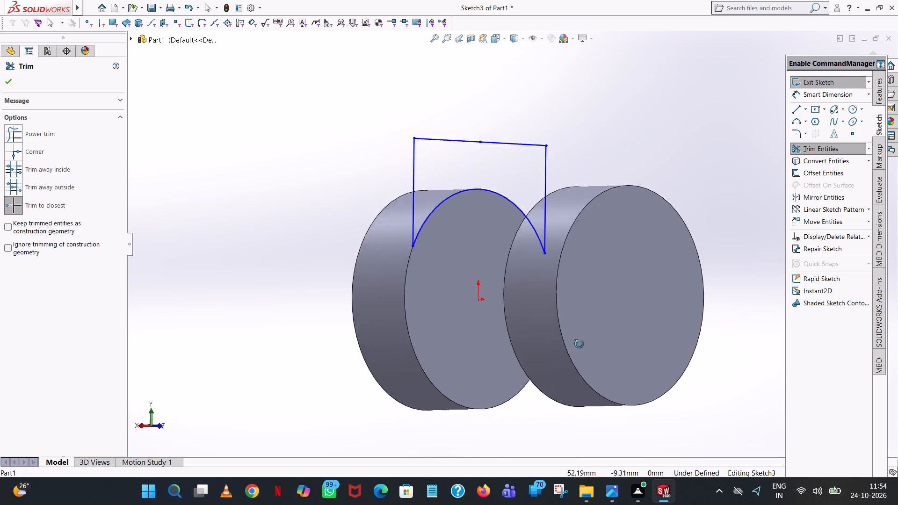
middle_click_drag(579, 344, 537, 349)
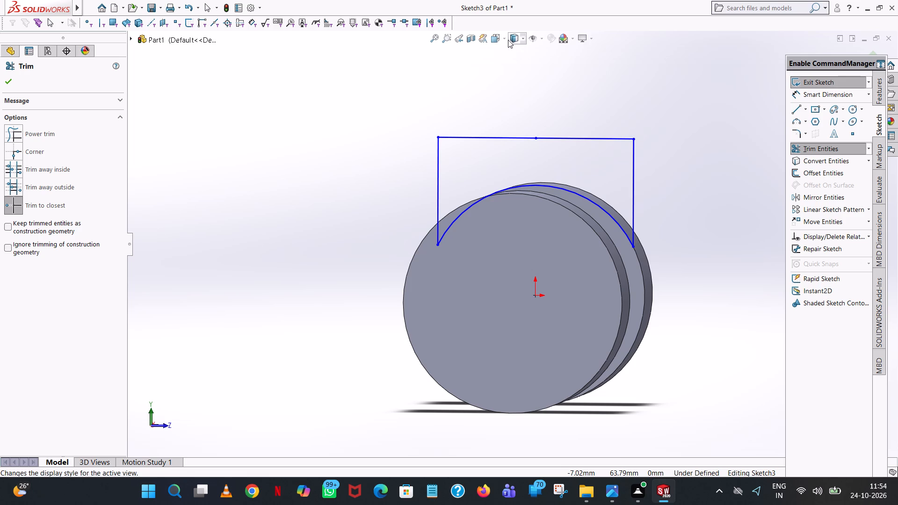
Dimension the profile's overall width between the two upper corner points, placing the dimension above the top edge.
left_click(503, 36)
left_click(548, 89)
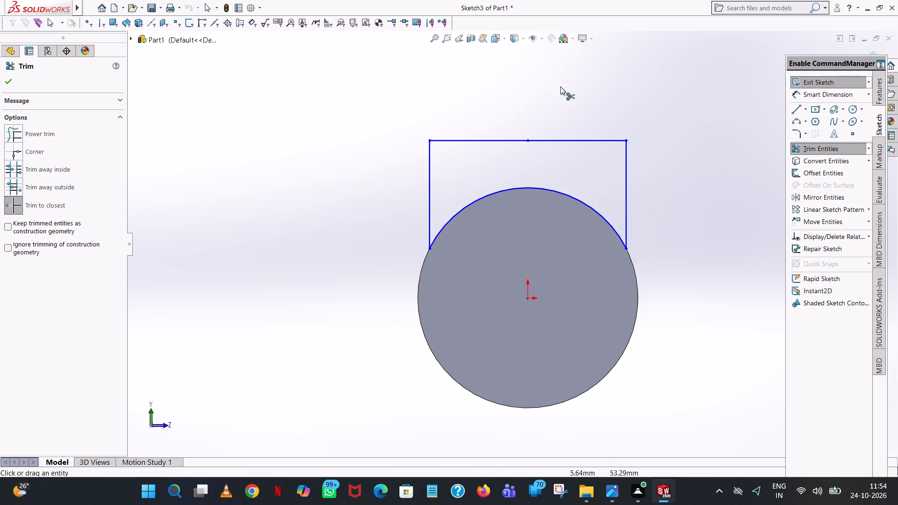
left_click(833, 95)
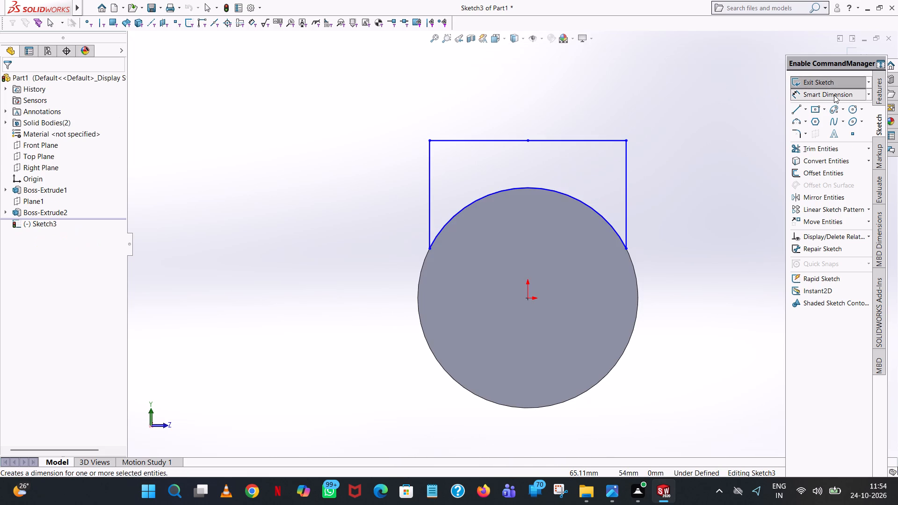
left_click(429, 140)
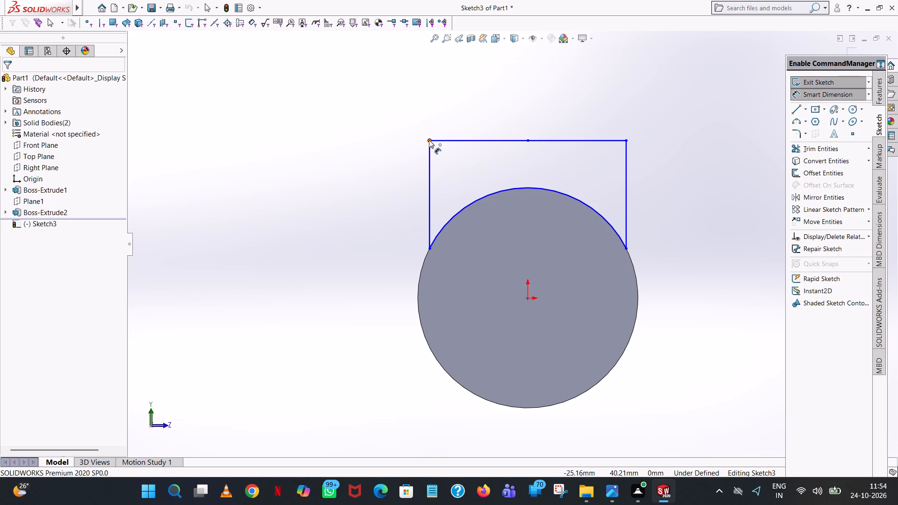
left_click(626, 141)
left_click(614, 94)
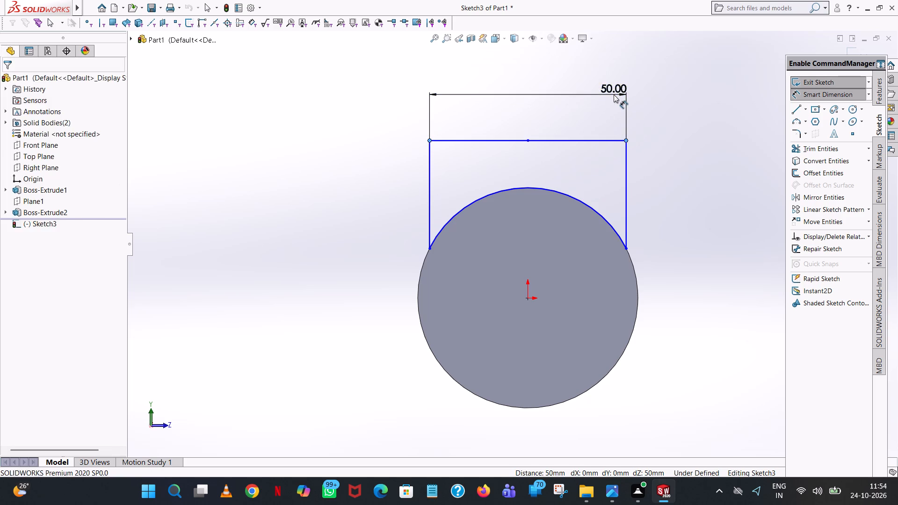
left_click(572, 79)
left_click(347, 179)
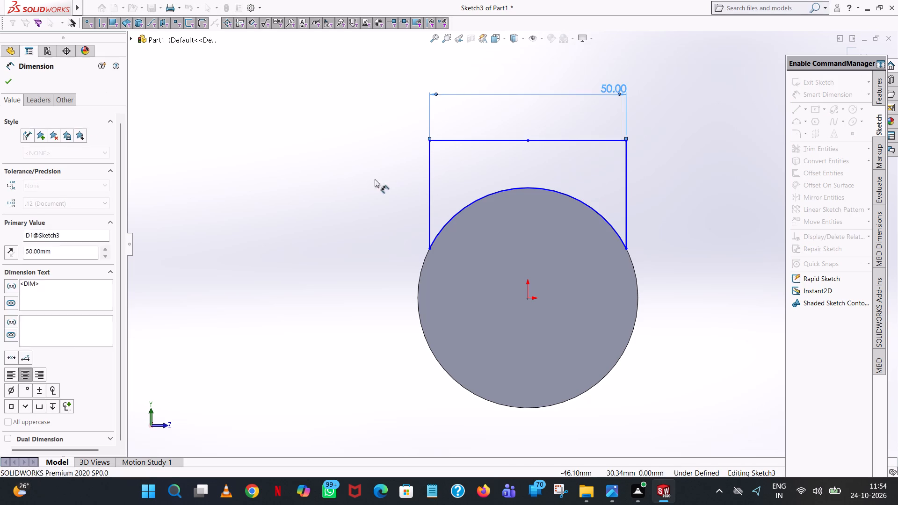
Dimension the height of the profile's -Z side line, from its lower endpoint on the arc to the upper corner.
left_click(430, 248)
left_click(430, 139)
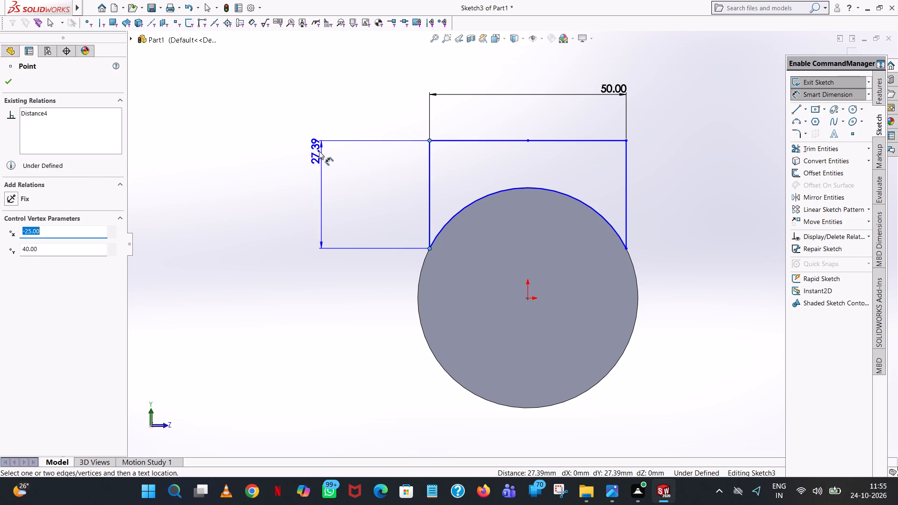
left_click(319, 151)
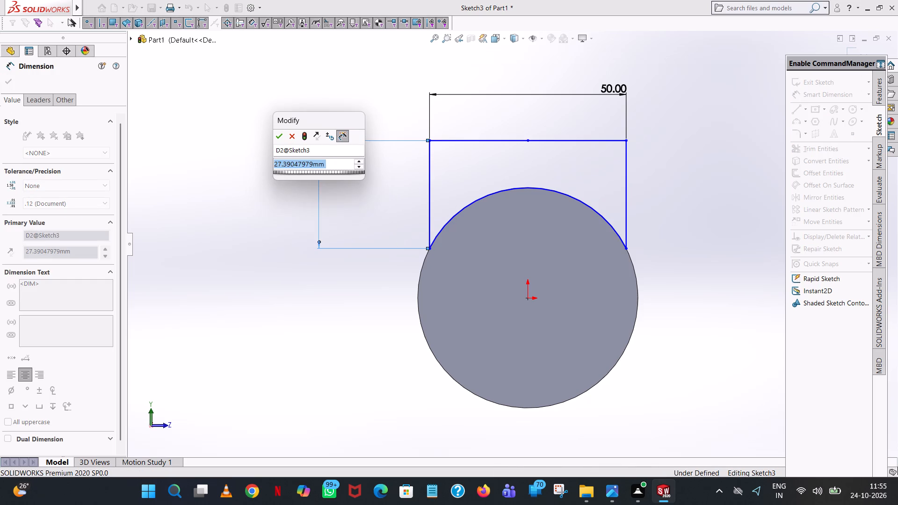
left_click(319, 151)
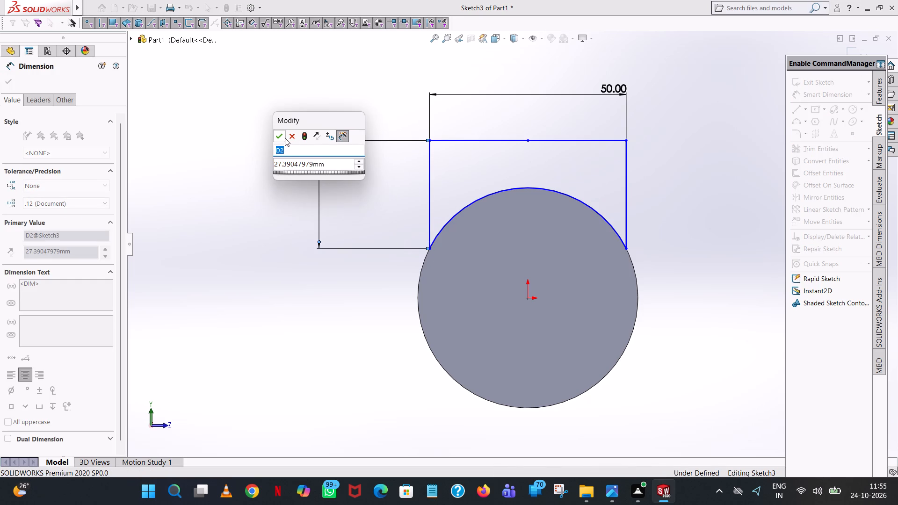
left_click(283, 136)
left_click(365, 99)
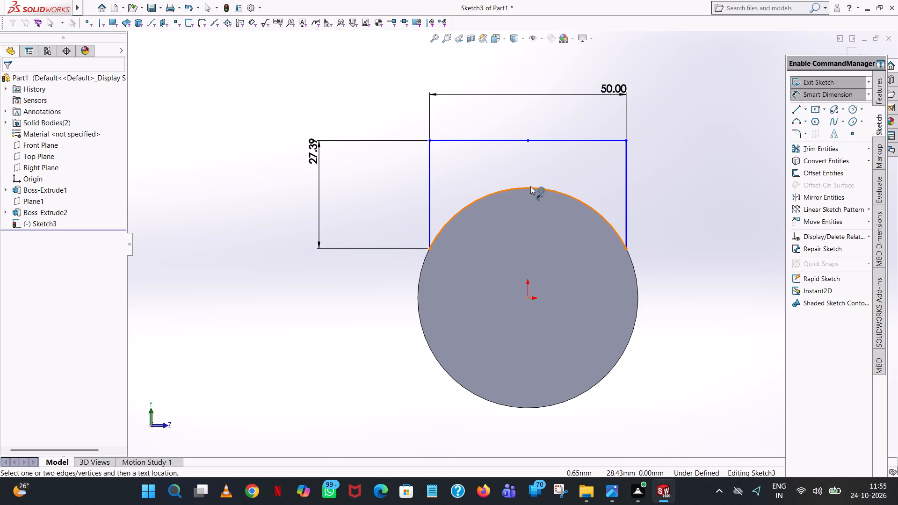
Dimension the vertical distance from the arc's topmost point to the midpoint of the profile's top edge.
left_click(528, 188)
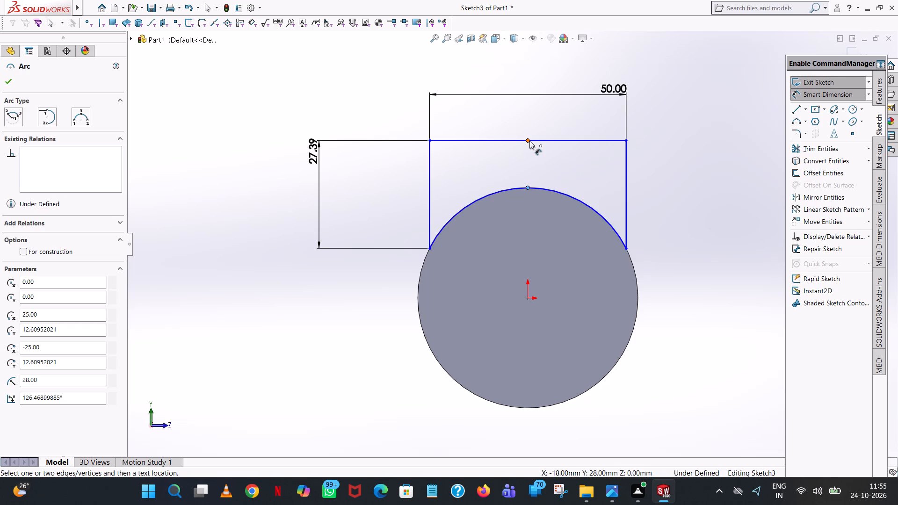
left_click(529, 141)
left_click(386, 155)
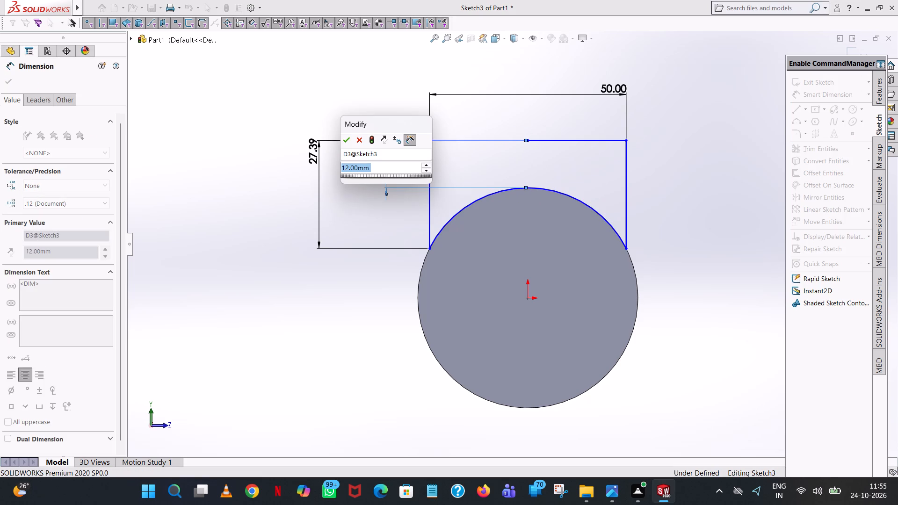
left_click(348, 143)
left_click(356, 108)
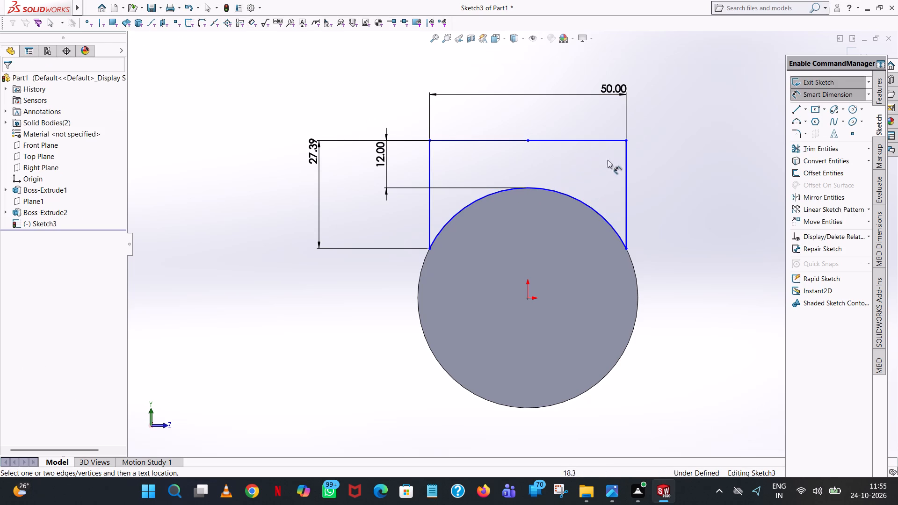
Dimension the length of the profile's +Z side line.
left_click(629, 187)
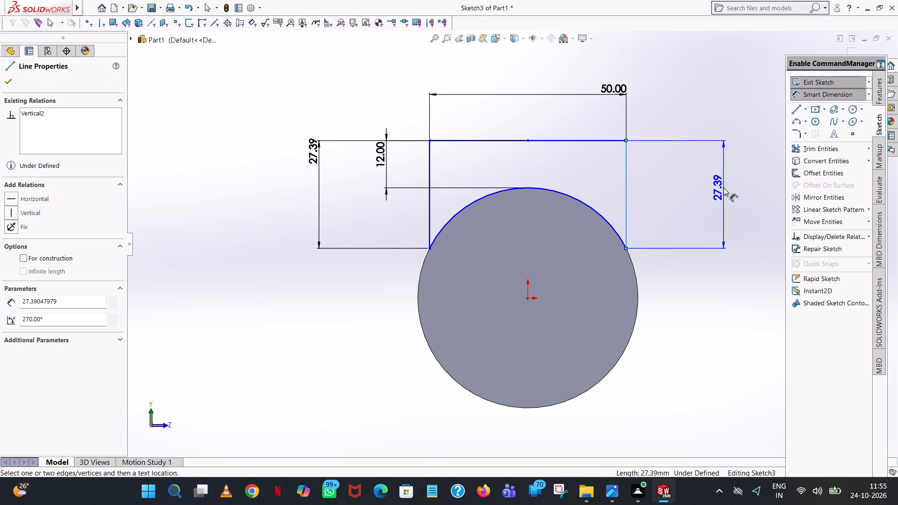
left_click(724, 188)
left_click(683, 174)
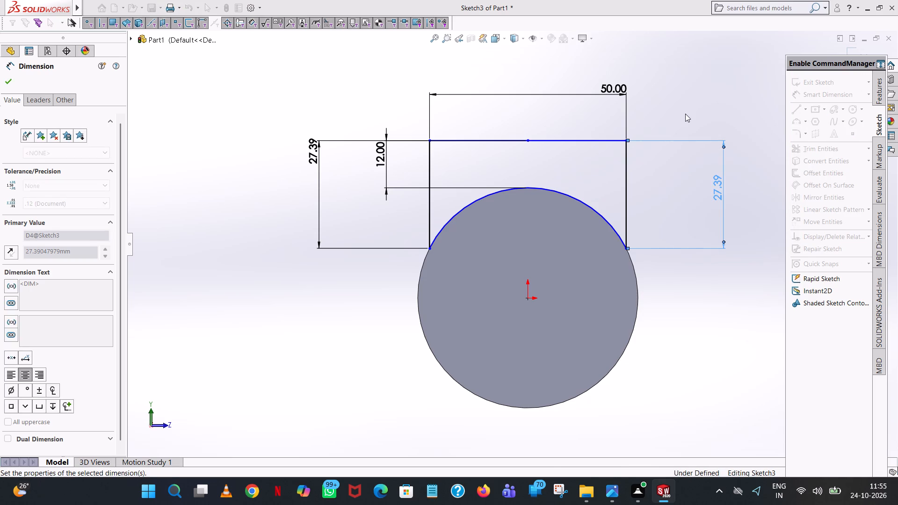
left_click(685, 114)
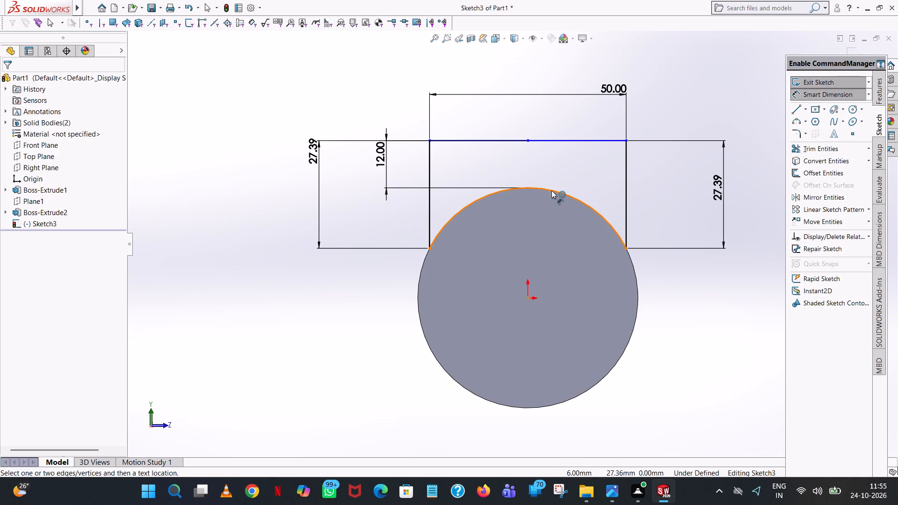
Dimension the radius of the profile's lower arc.
left_click(551, 190)
left_click(398, 420)
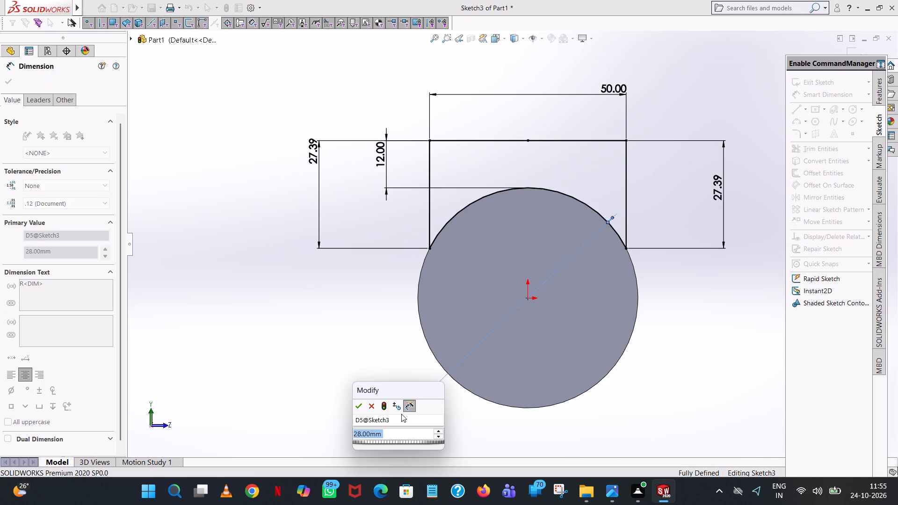
left_click(359, 403)
left_click(363, 308)
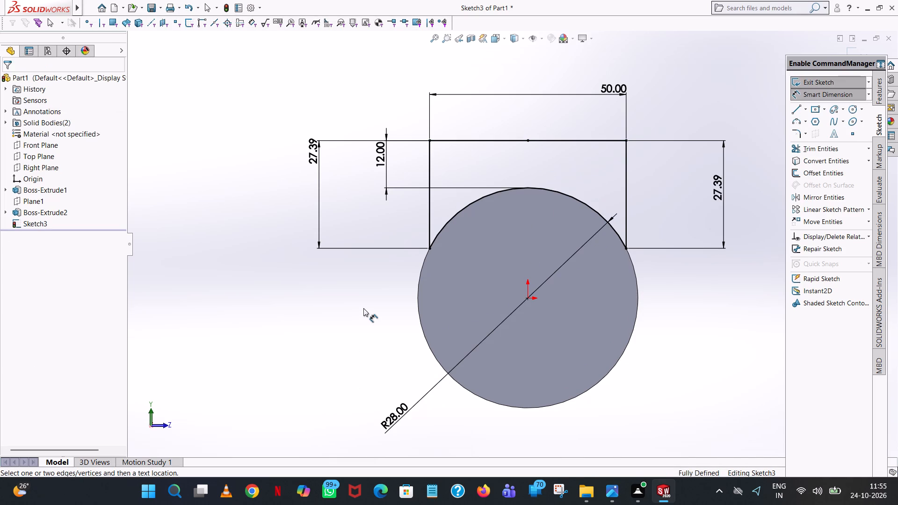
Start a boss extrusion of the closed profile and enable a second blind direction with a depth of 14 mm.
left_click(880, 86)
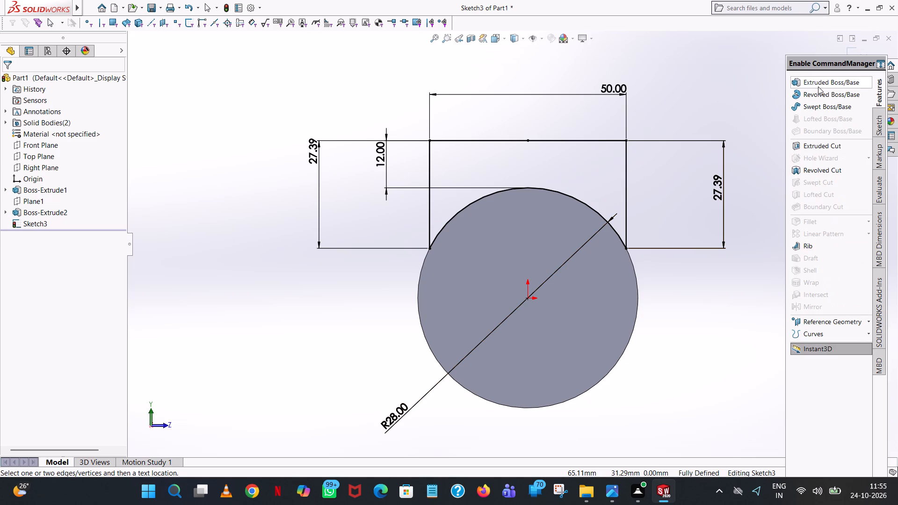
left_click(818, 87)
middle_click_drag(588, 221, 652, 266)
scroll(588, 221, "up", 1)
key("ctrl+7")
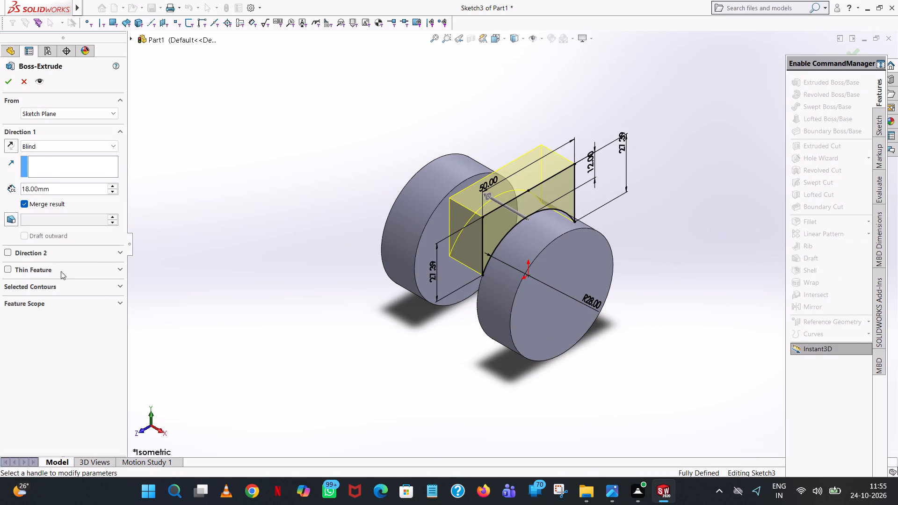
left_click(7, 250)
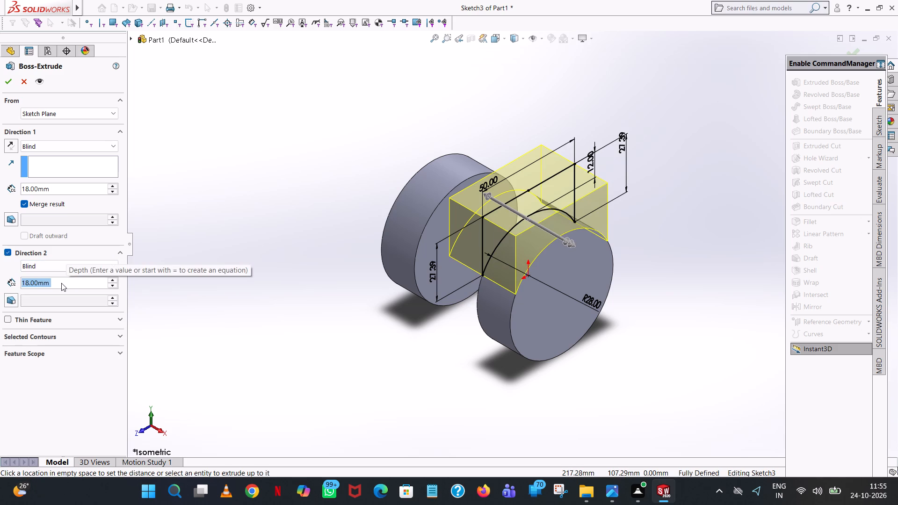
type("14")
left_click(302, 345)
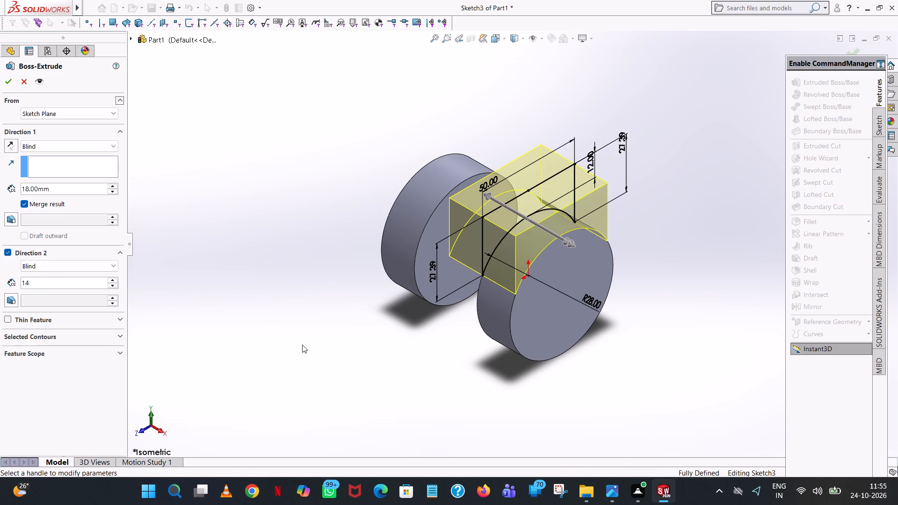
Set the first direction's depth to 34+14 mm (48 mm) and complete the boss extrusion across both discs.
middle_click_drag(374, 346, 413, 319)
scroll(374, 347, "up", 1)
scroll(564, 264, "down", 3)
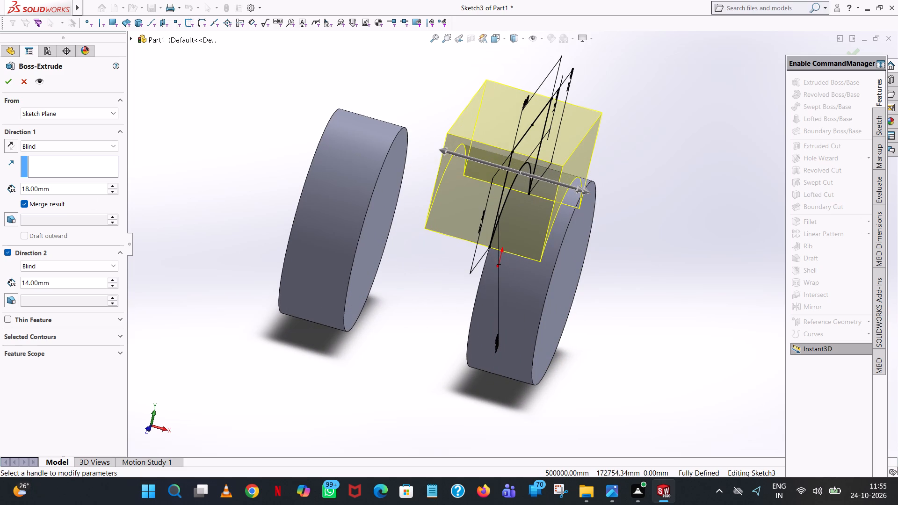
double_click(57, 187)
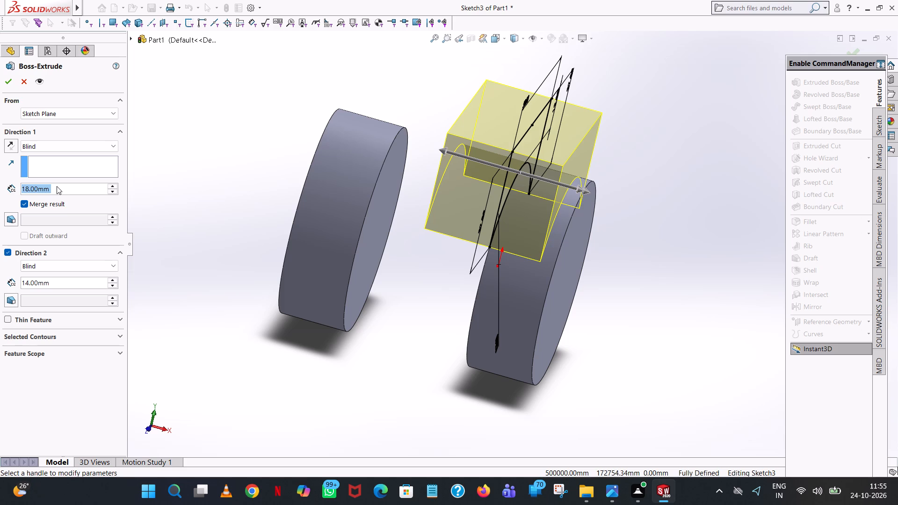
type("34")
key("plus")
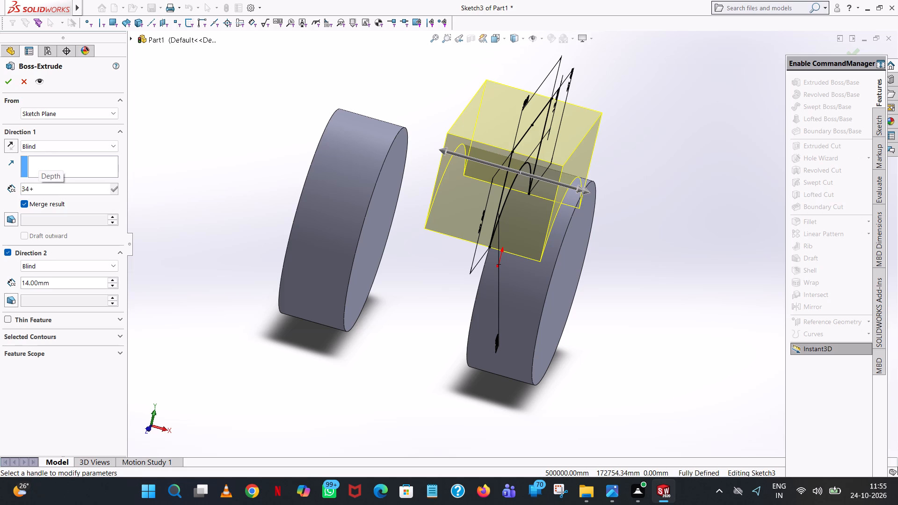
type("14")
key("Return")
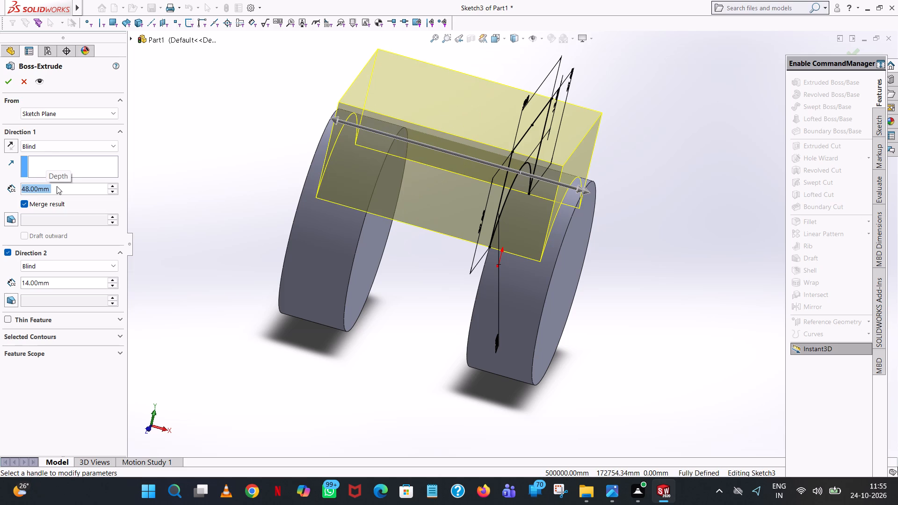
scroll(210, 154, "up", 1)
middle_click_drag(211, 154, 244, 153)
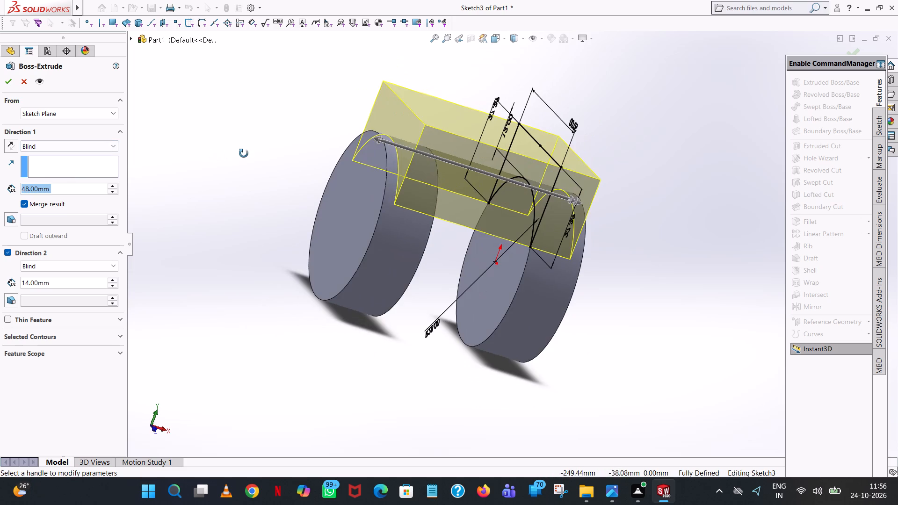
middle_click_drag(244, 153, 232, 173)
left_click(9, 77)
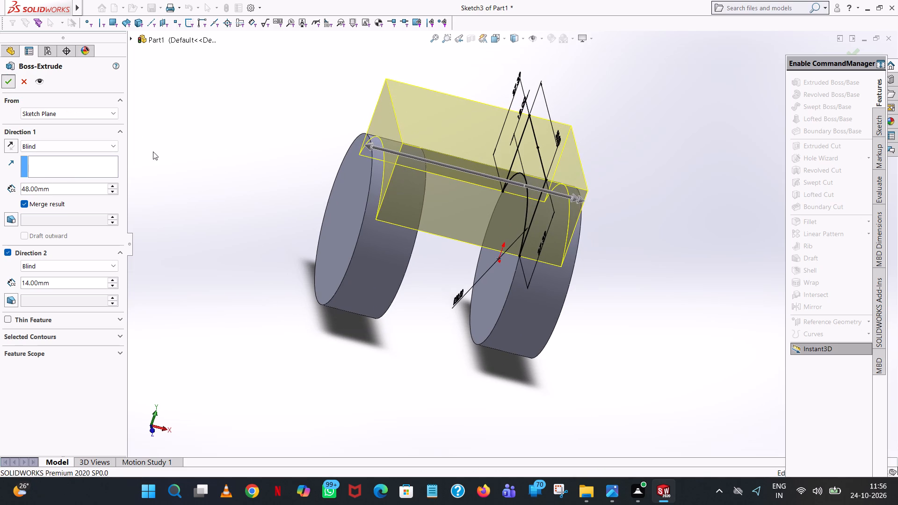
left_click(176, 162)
Examine the extruded block from several angles, checking how its ends sit on the two discs.
middle_click_drag(177, 165, 133, 96)
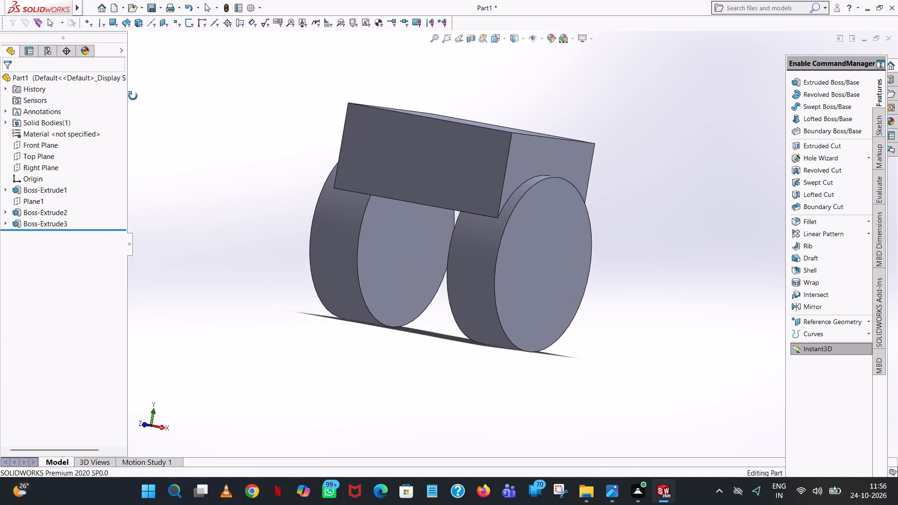
middle_click_drag(133, 96, 120, 79)
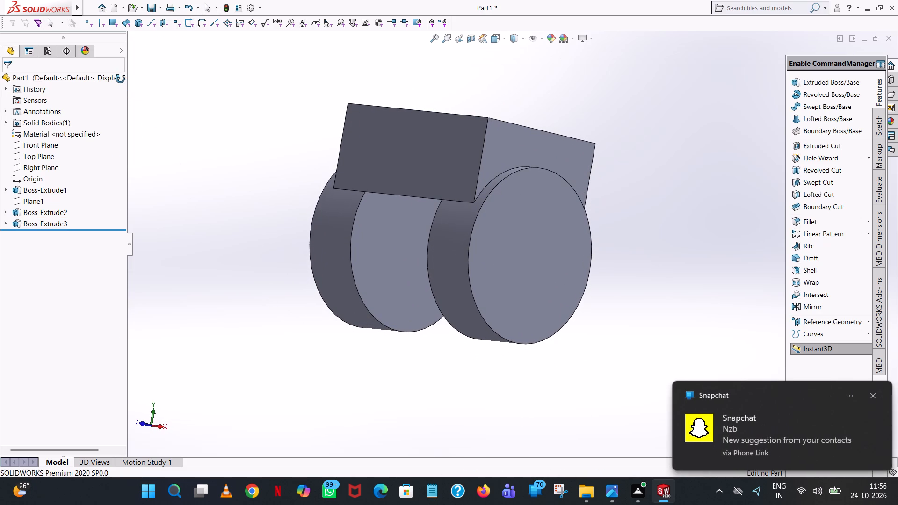
middle_click_drag(120, 79, 166, 107)
scroll(138, 81, "up", 1)
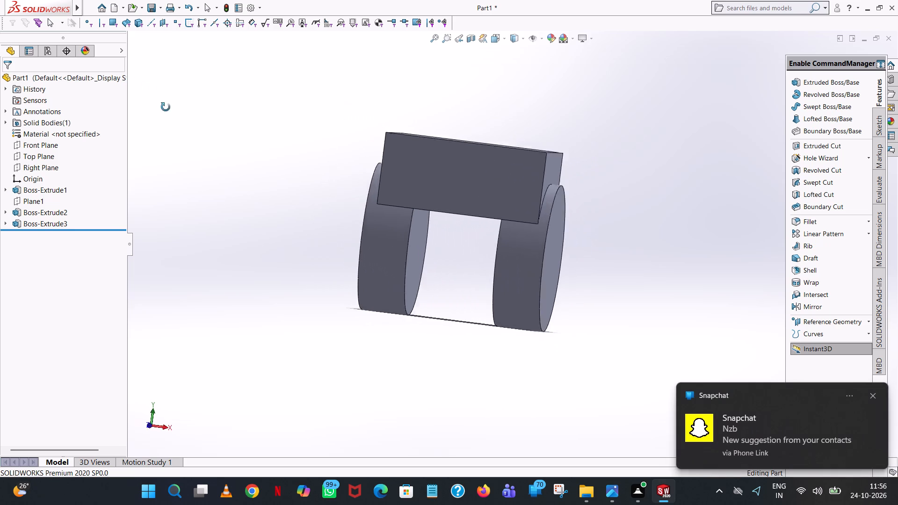
middle_click_drag(166, 107, 170, 102)
scroll(178, 126, "up", 1)
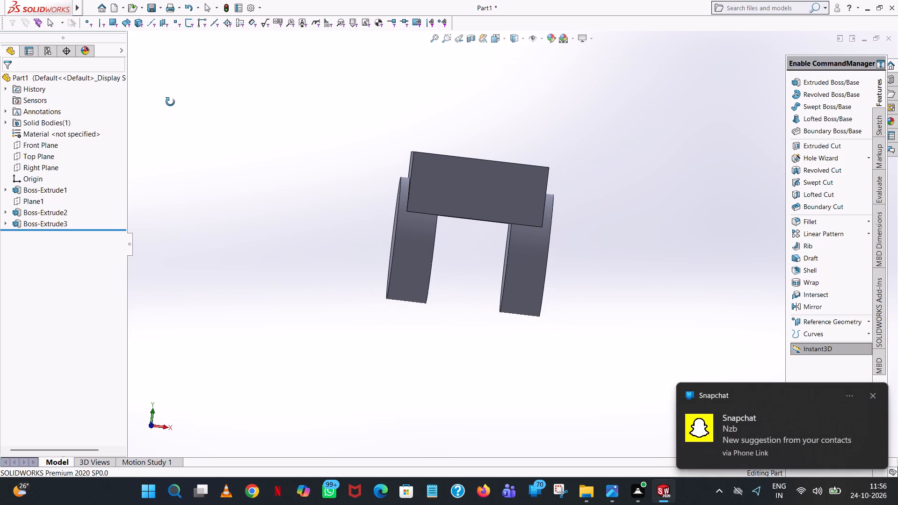
middle_click_drag(170, 102, 170, 94)
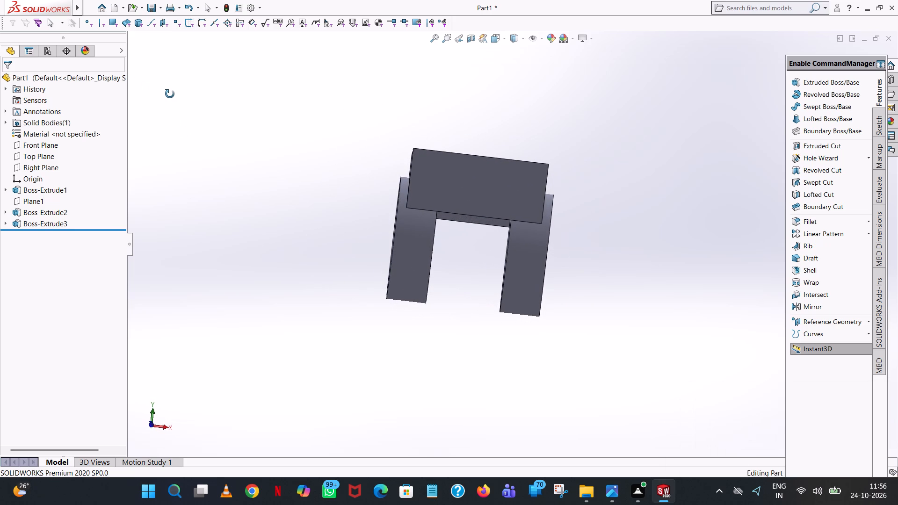
middle_click_drag(170, 94, 170, 115)
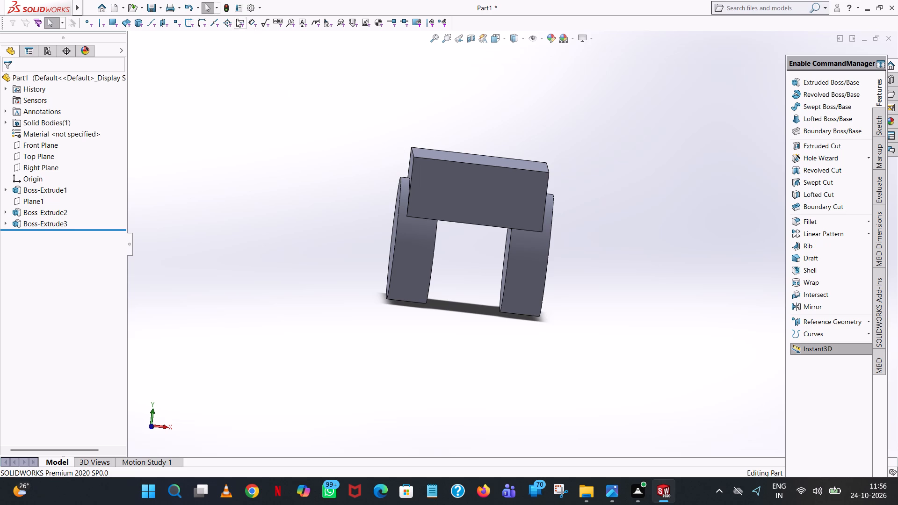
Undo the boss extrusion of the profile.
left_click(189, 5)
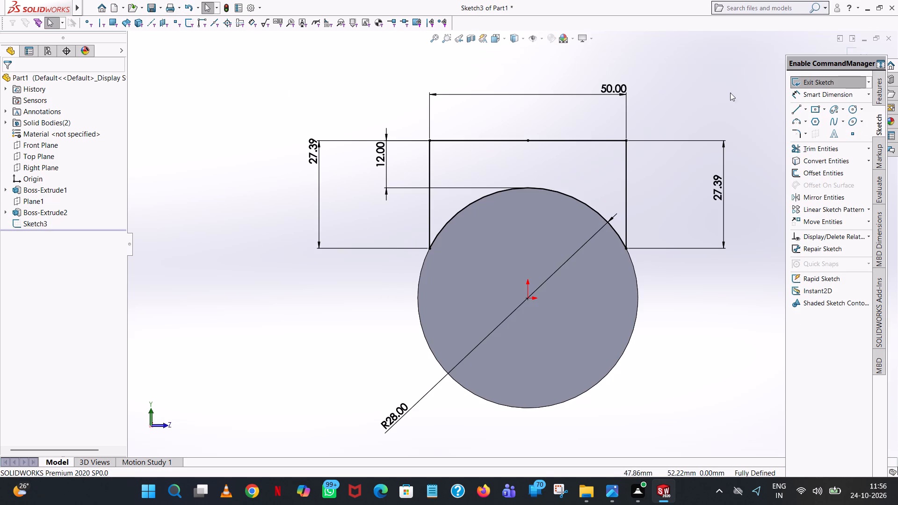
Start a boss extrusion of the closed profile and enable a second blind direction with a depth of 14 mm.
left_click(879, 97)
left_click(843, 84)
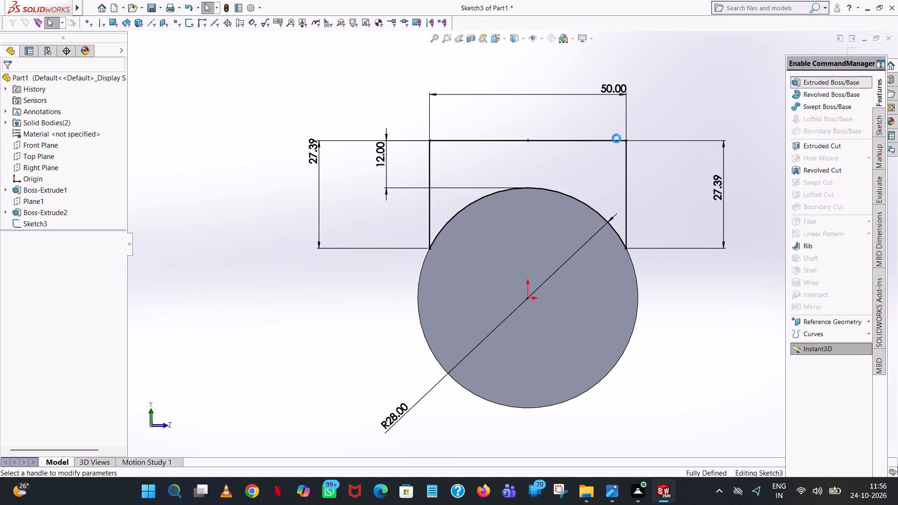
middle_click_drag(578, 216, 643, 248)
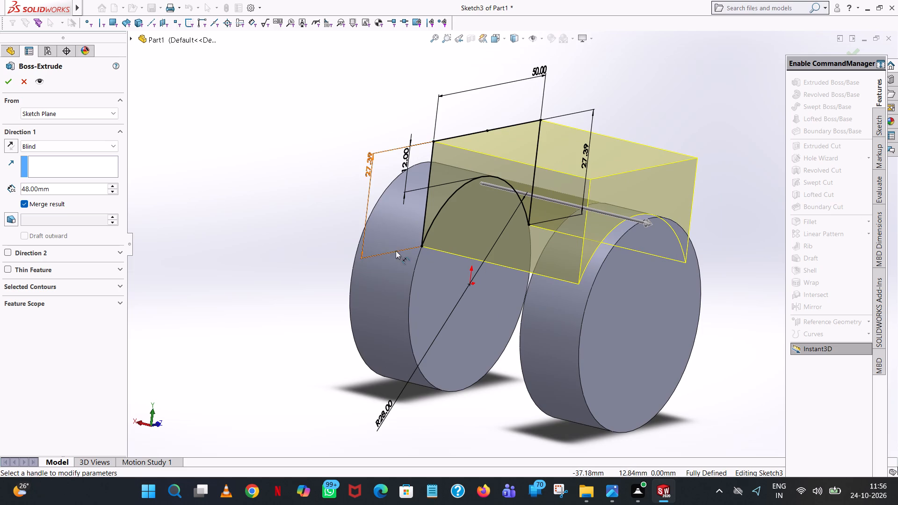
middle_click_drag(397, 254, 426, 276)
scroll(426, 276, "up", 1)
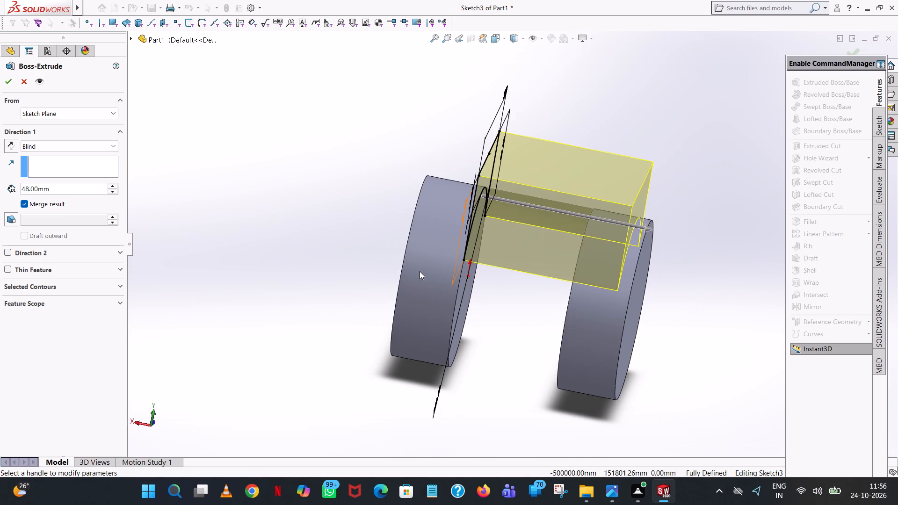
key("ctrl+7")
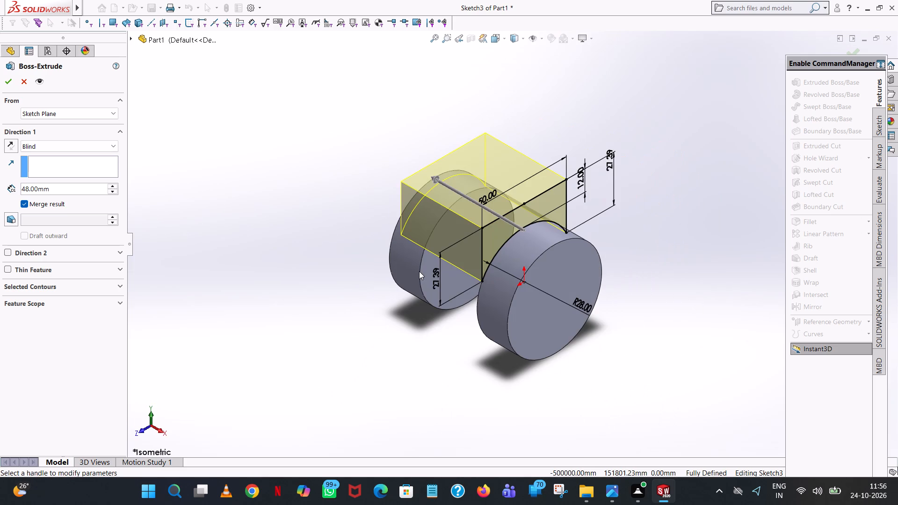
left_click(47, 252)
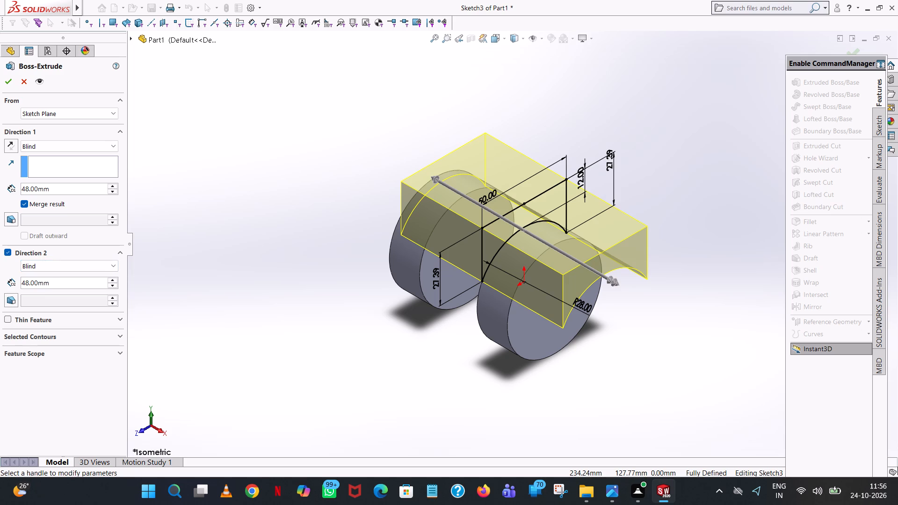
double_click(62, 282)
type("14")
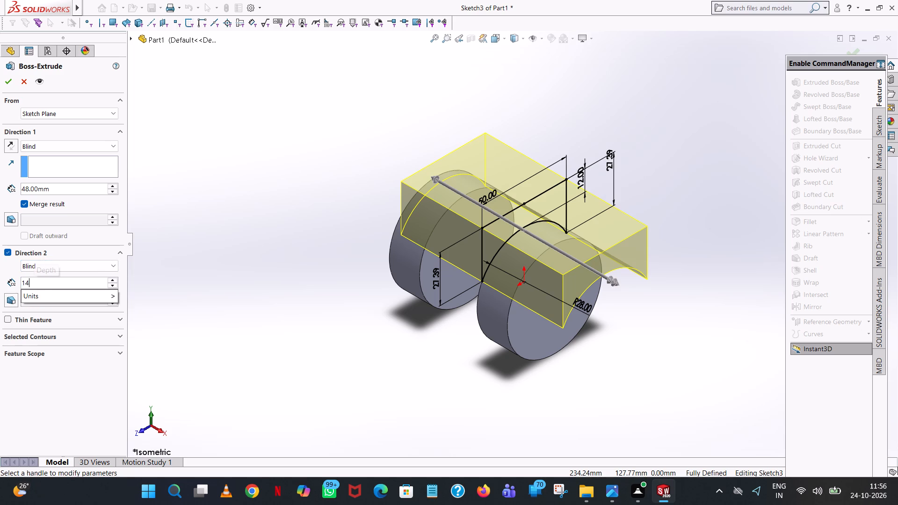
key("Return")
scroll(62, 283, "down", 2)
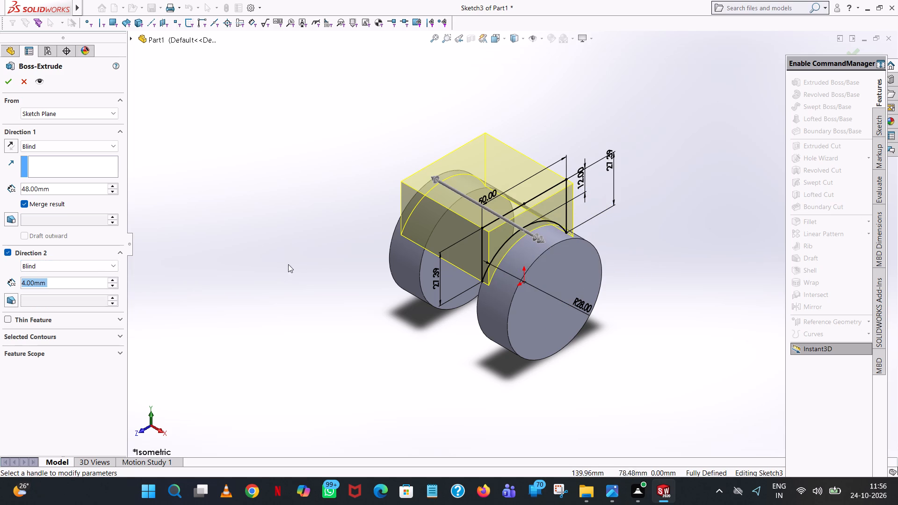
type("14")
key("Return")
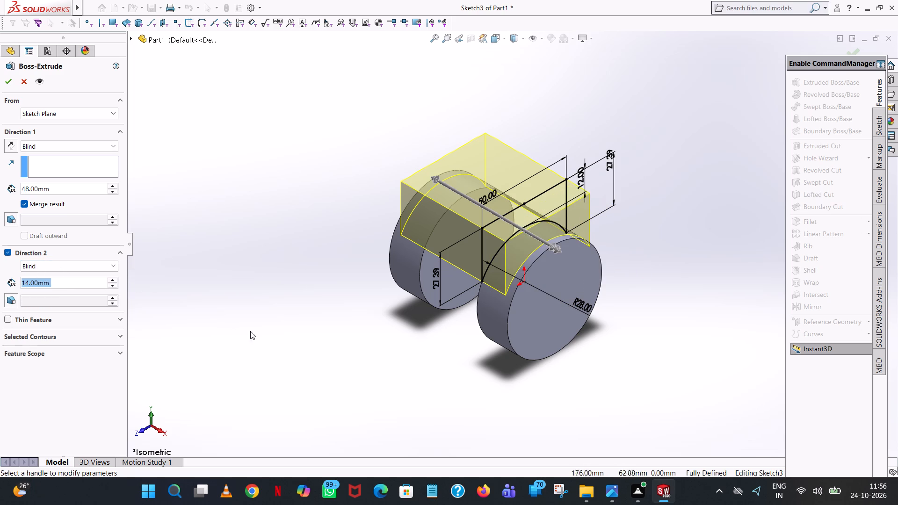
Set the first direction's blind depth to 34+14 mm and complete the boss extrusion joining the two discs.
left_click(303, 337)
middle_click_drag(371, 319, 413, 308)
scroll(468, 276, "down", 1)
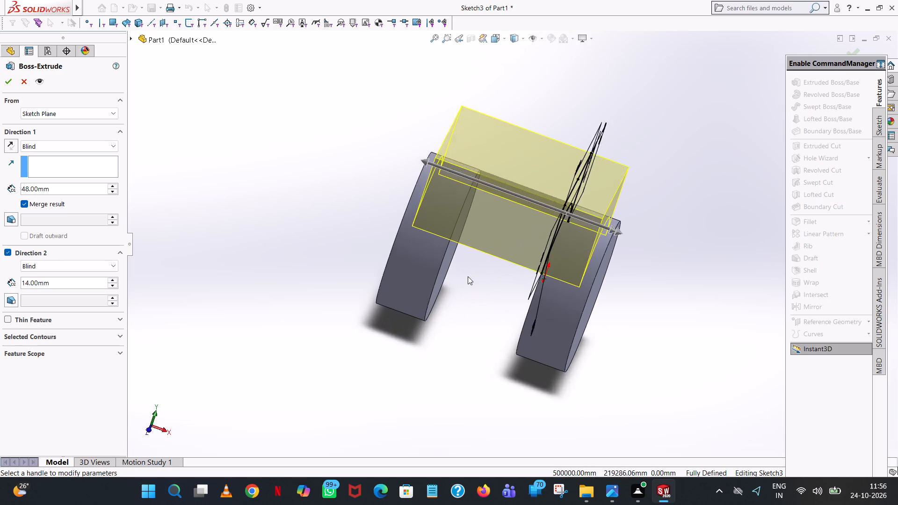
scroll(468, 276, "down", 3)
middle_click_drag(543, 287, 555, 280)
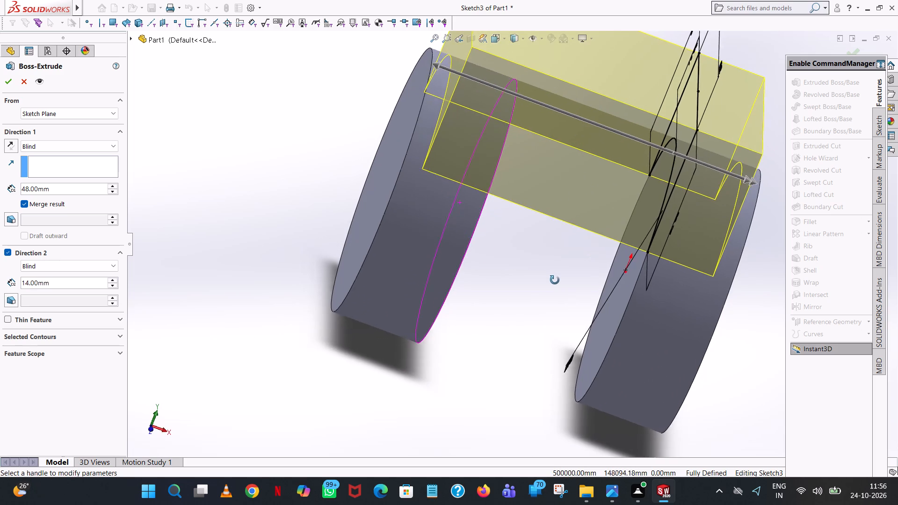
middle_click_drag(555, 280, 554, 281)
double_click(66, 193)
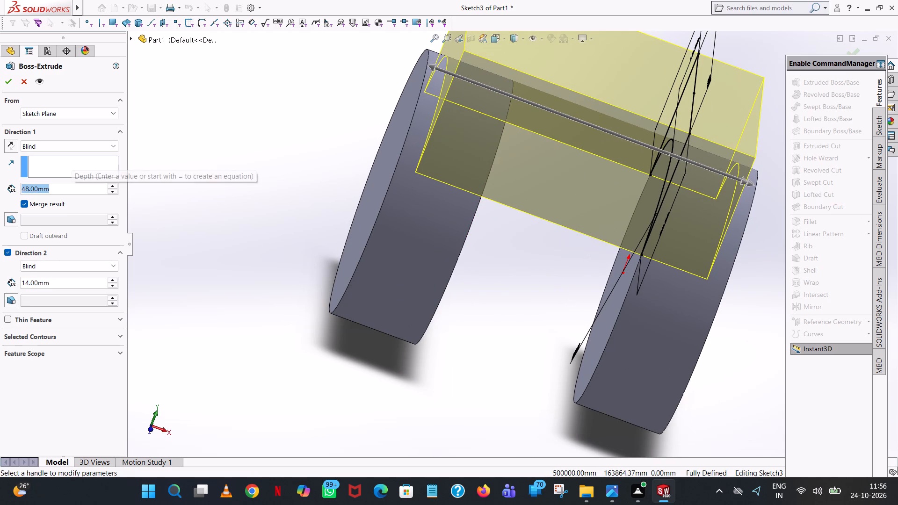
type("34+14")
key("Return")
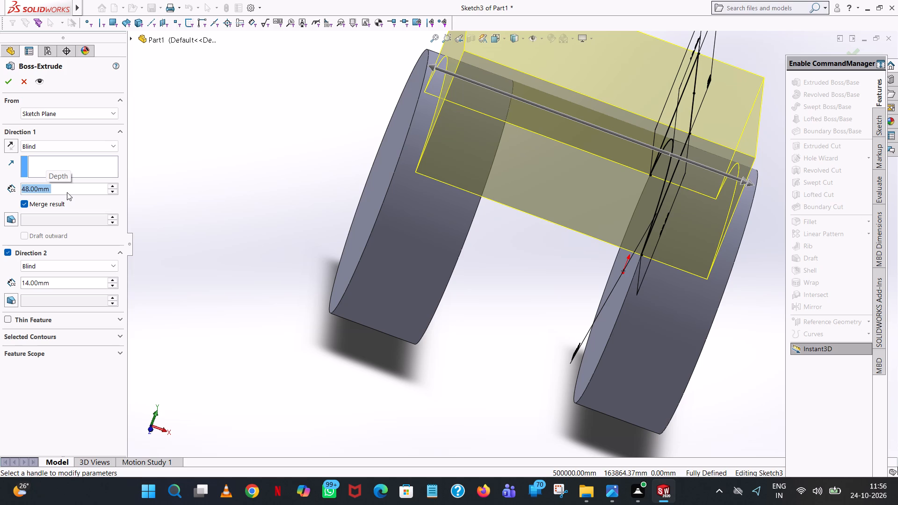
left_click(7, 79)
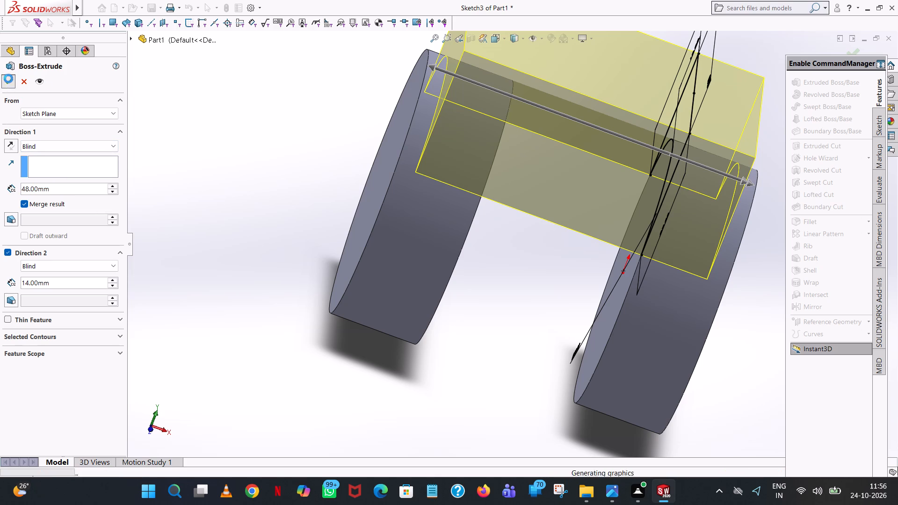
left_click(221, 177)
Start an extruded cut with a new sketch on the block's flat side face that spans the two discs.
scroll(482, 267, "up", 1)
middle_click_drag(482, 267, 513, 181)
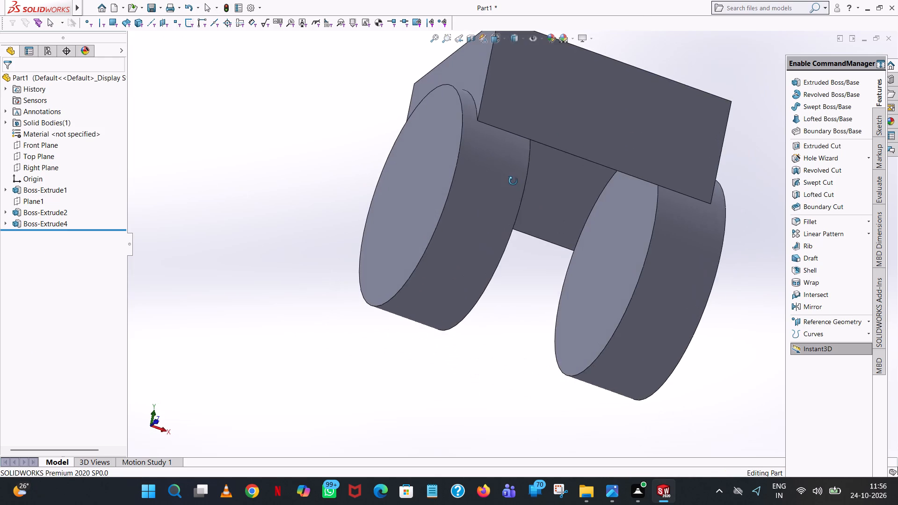
middle_click_drag(513, 181, 606, 10)
scroll(625, 0, "up", 1)
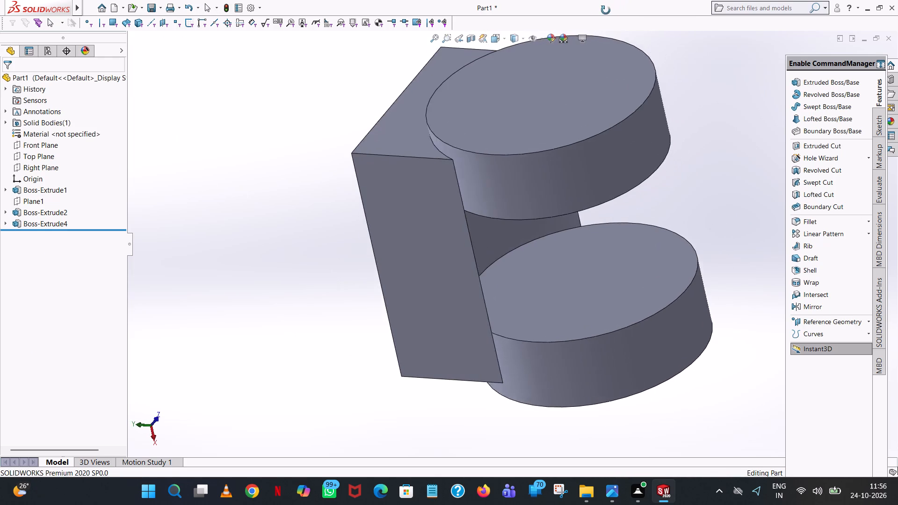
middle_click_drag(606, 10, 500, 270)
scroll(500, 270, "up", 1)
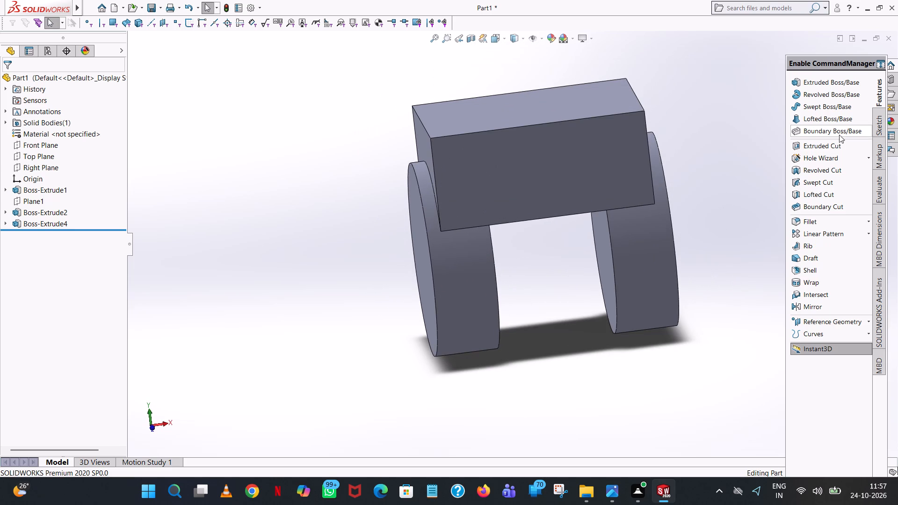
left_click(825, 145)
left_click(558, 172)
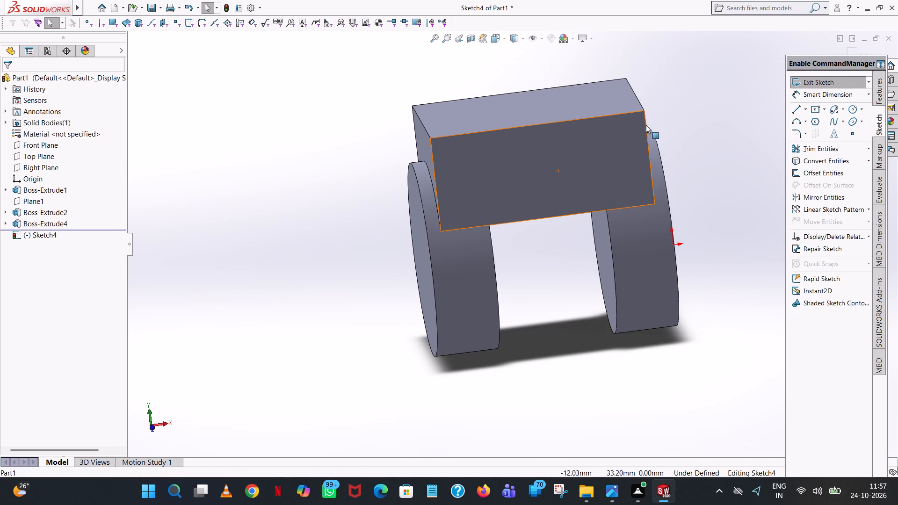
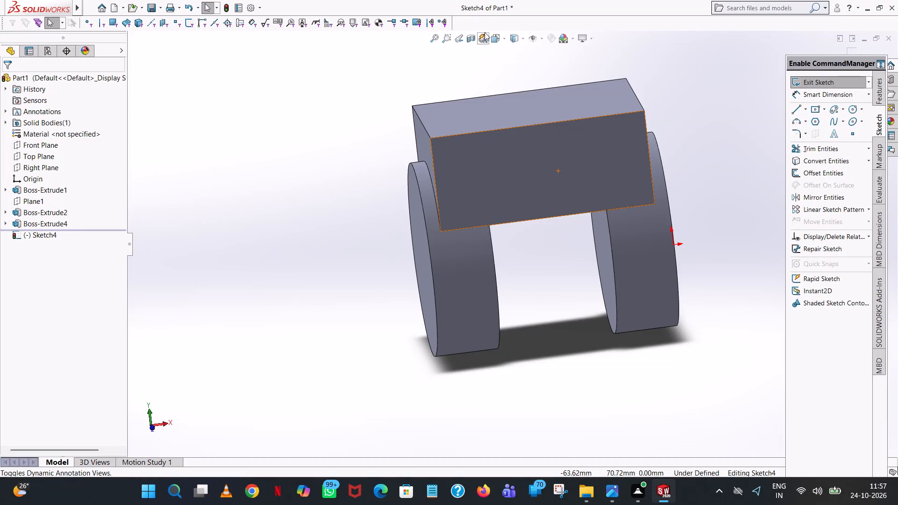
Sketch a 12 mm vertical line down from the block's top edge, aligned with the inner face of the disc farthest from the origin.
left_click(505, 40)
left_click(550, 85)
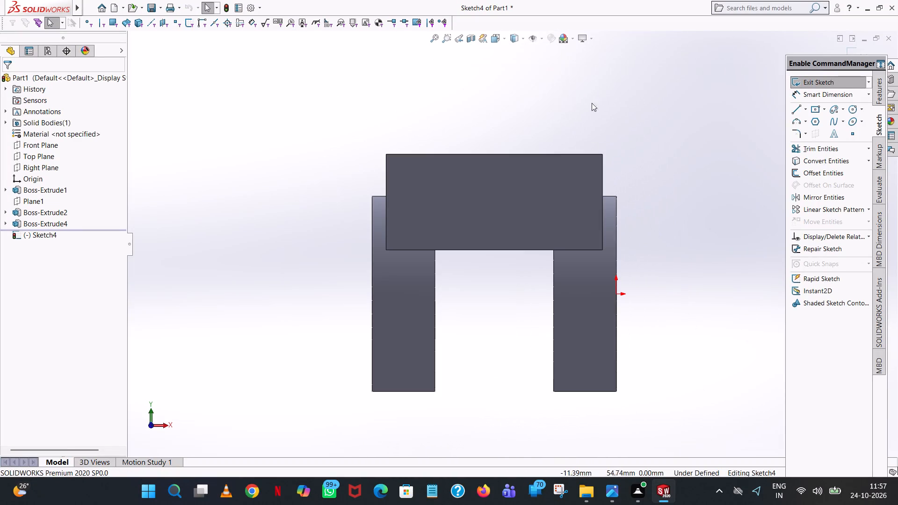
left_click(795, 110)
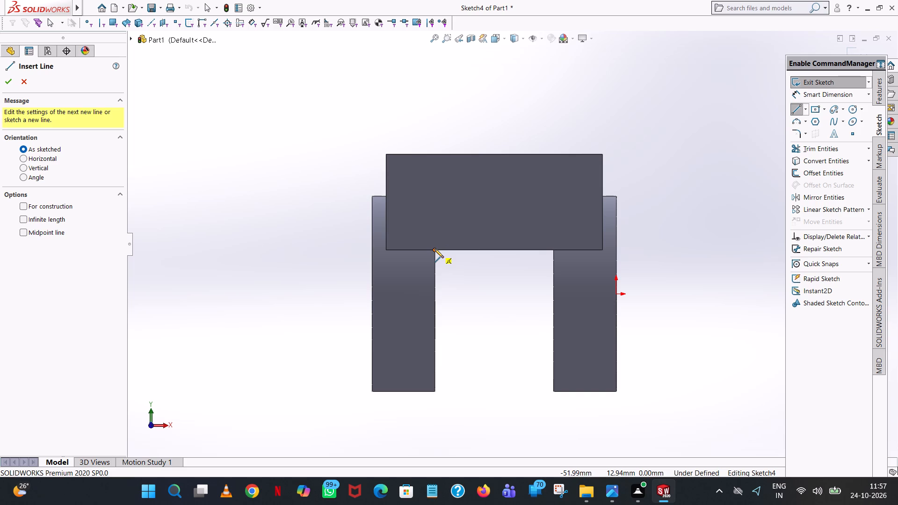
left_click(434, 154)
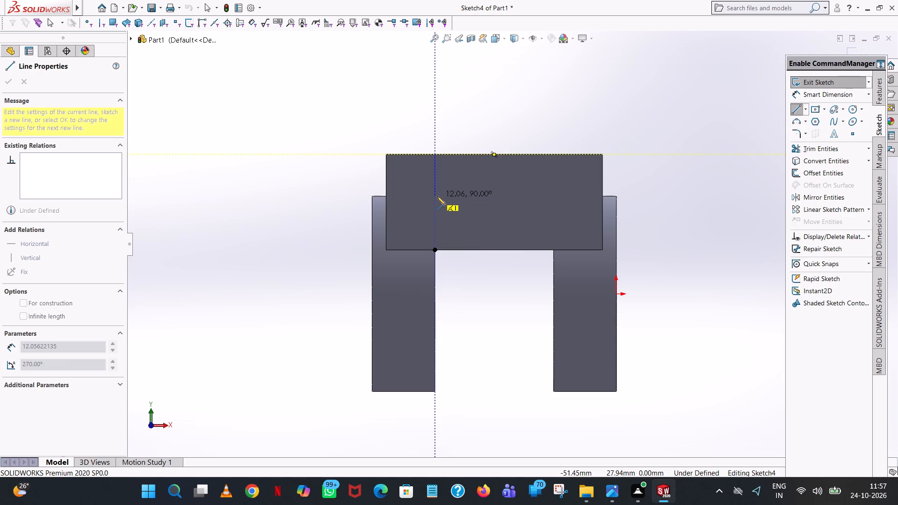
left_click(437, 196)
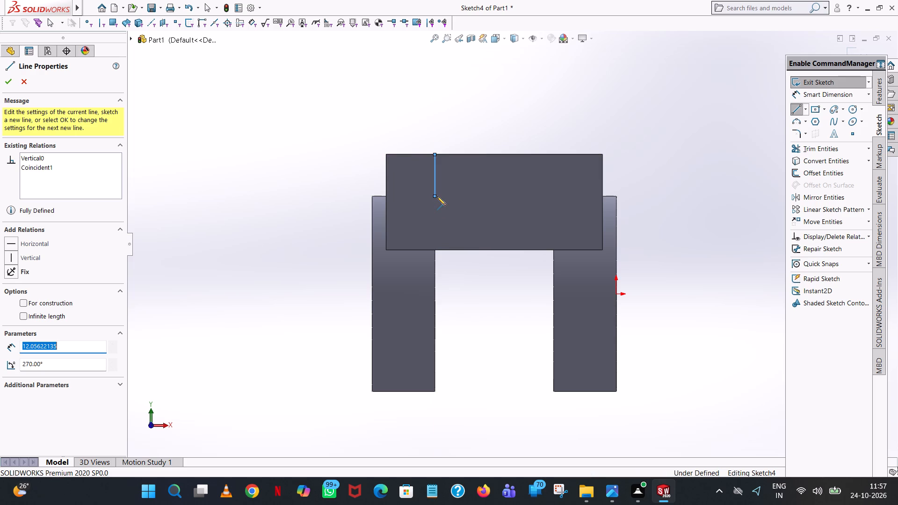
type("12")
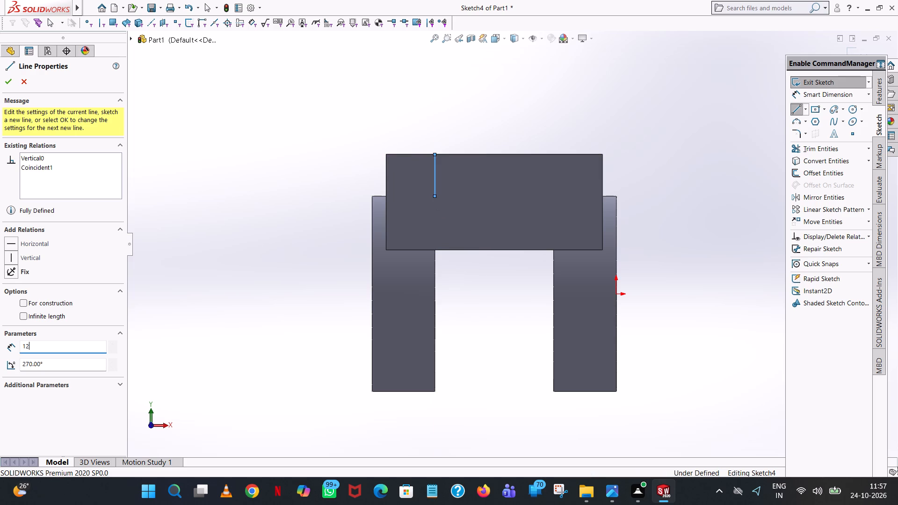
key("Return")
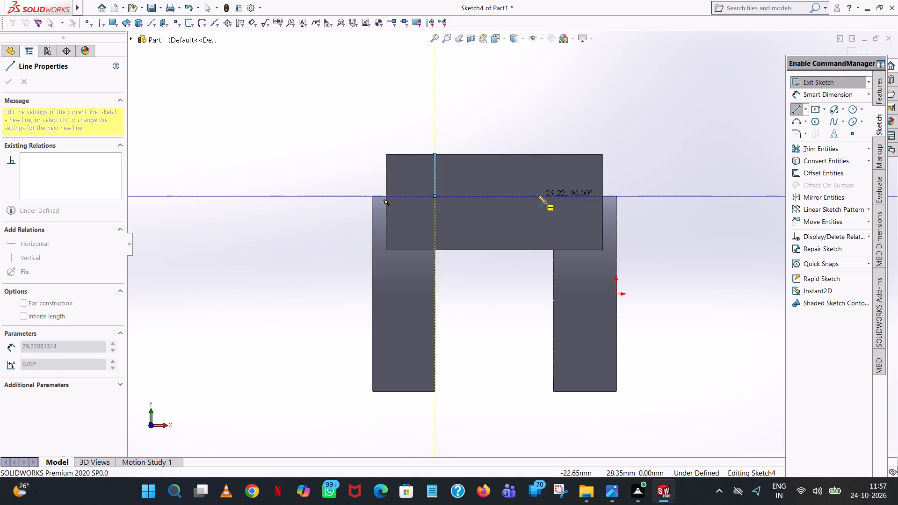
From the line's lower end, sketch a closed 34 mm wide rectangle spanning the gap between the discs down to the block's bottom edge.
left_click(556, 197)
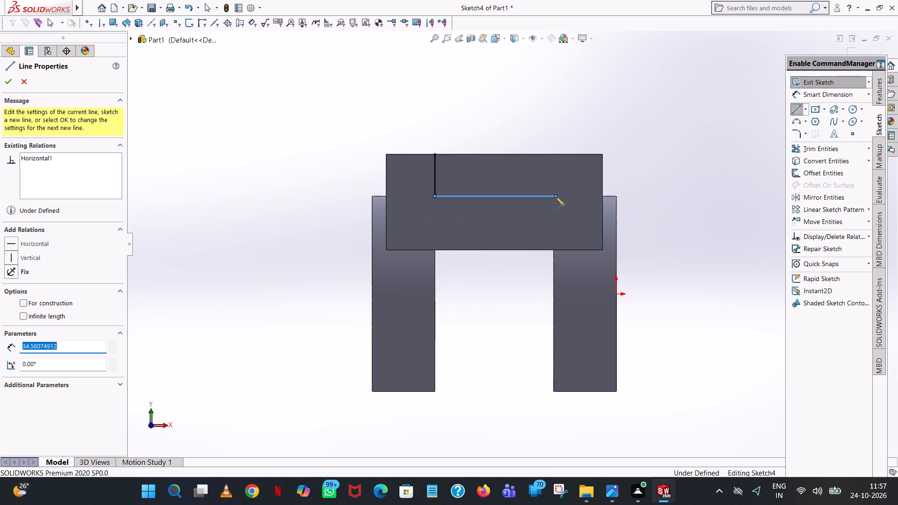
type("34")
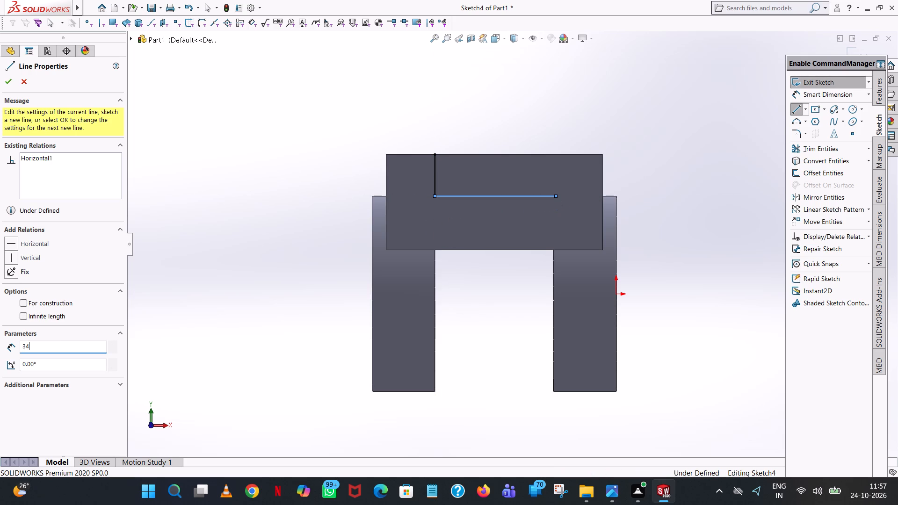
key("Return")
left_click(552, 250)
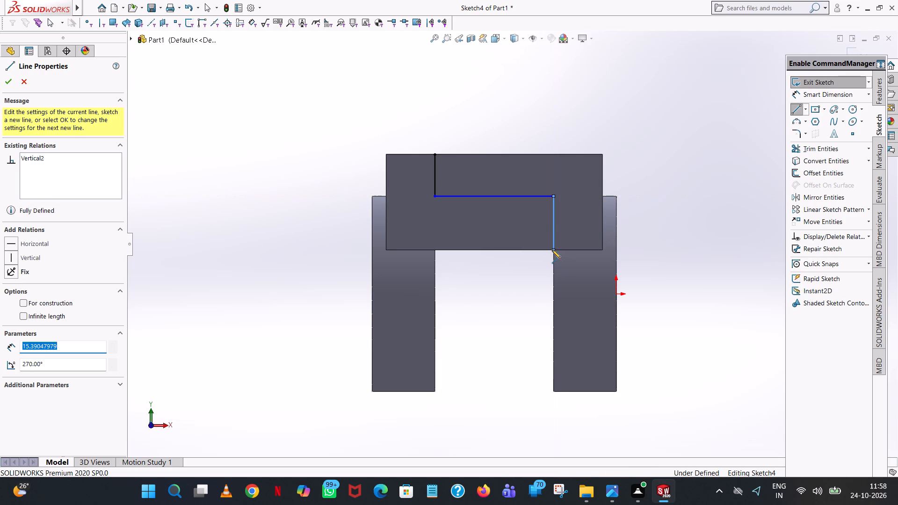
left_click(435, 249)
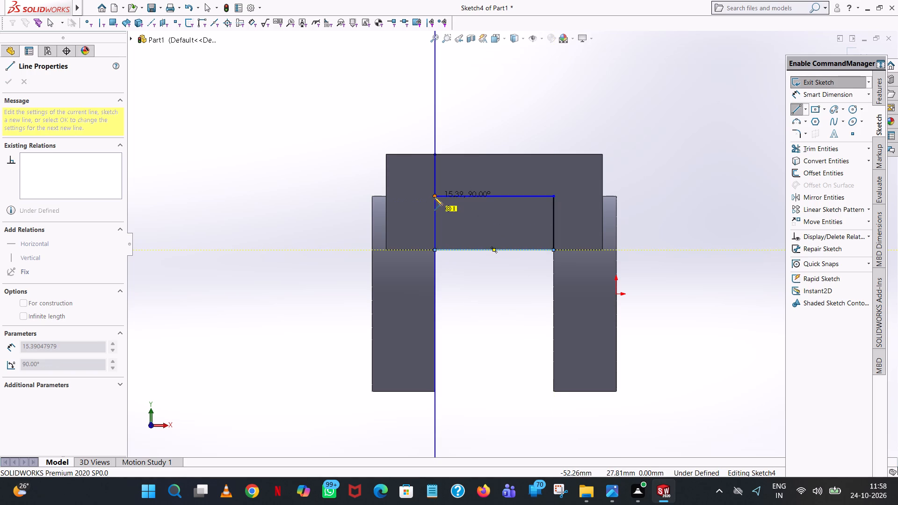
left_click(434, 197)
right_click(434, 197)
left_click(450, 205)
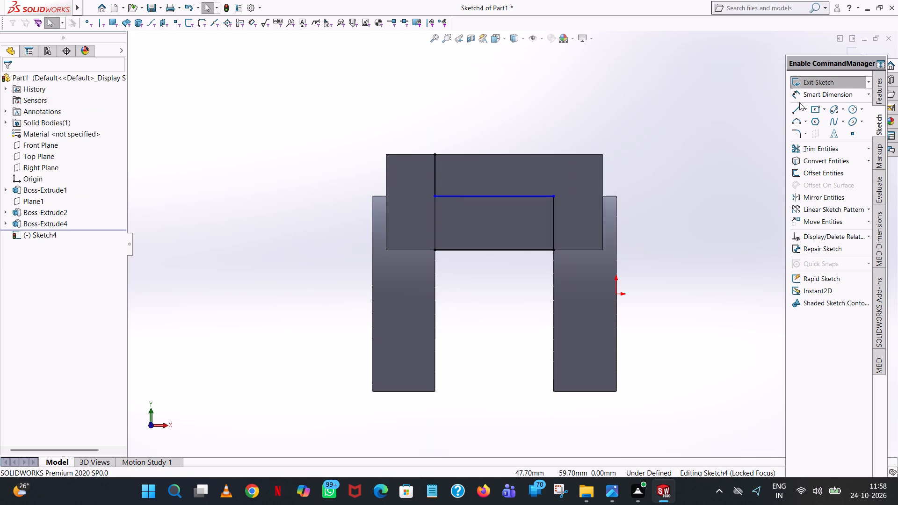
Trim away the 12 mm vertical line above the rectangle.
left_click(808, 144)
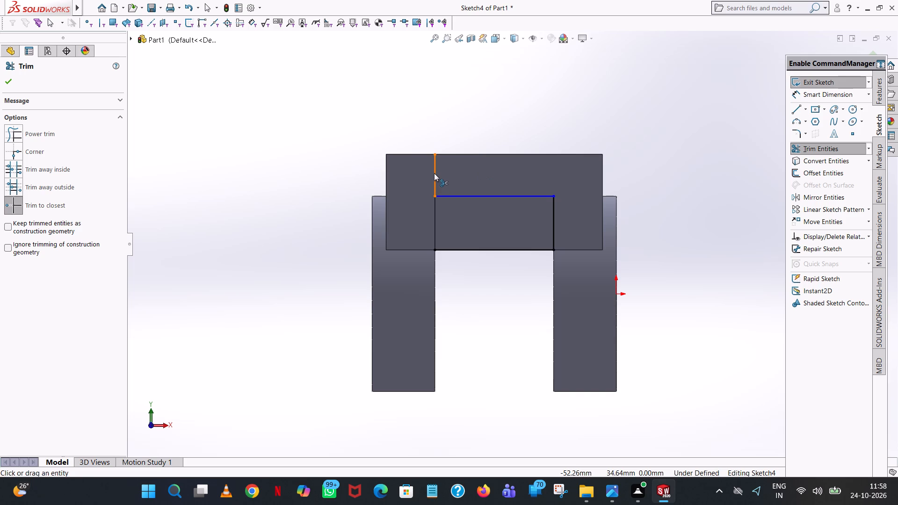
left_click(434, 173)
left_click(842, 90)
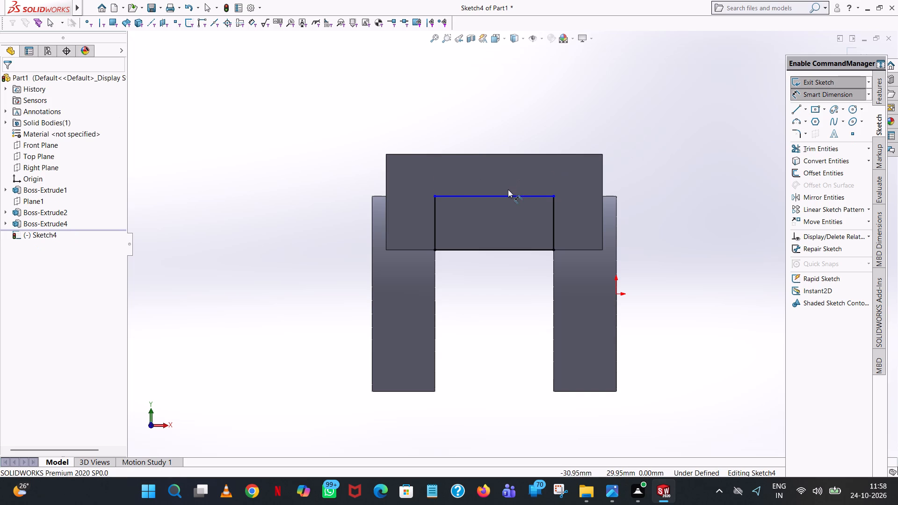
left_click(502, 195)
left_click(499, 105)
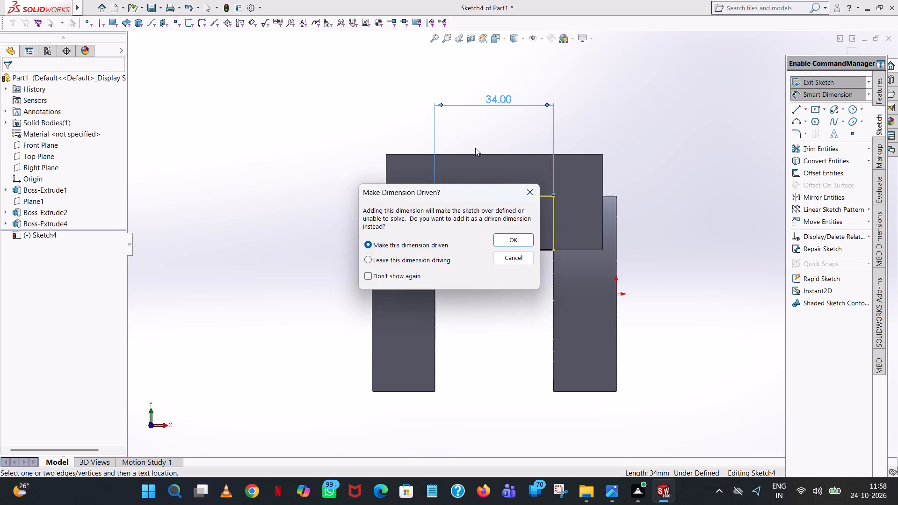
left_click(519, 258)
Dimension the rectangle's height between its upper and lower horizontal lines.
left_click(489, 196)
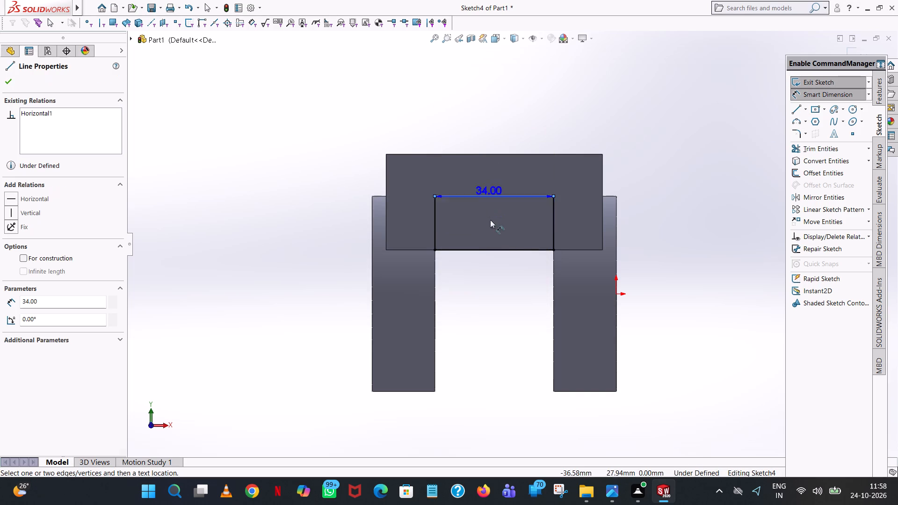
left_click(497, 250)
left_click(688, 225)
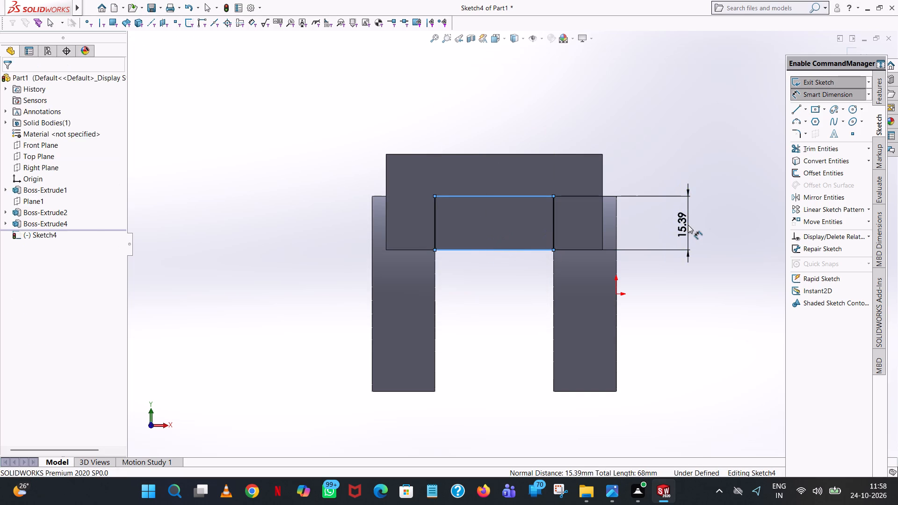
left_click(651, 212)
left_click(660, 99)
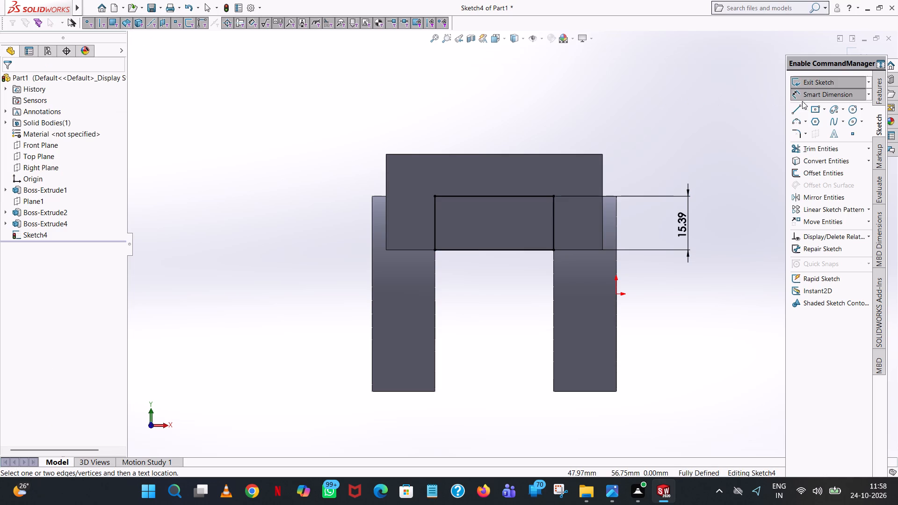
Cut-extrude the rectangle through the block with a blind depth of 65 mm.
left_click(878, 86)
left_click(808, 147)
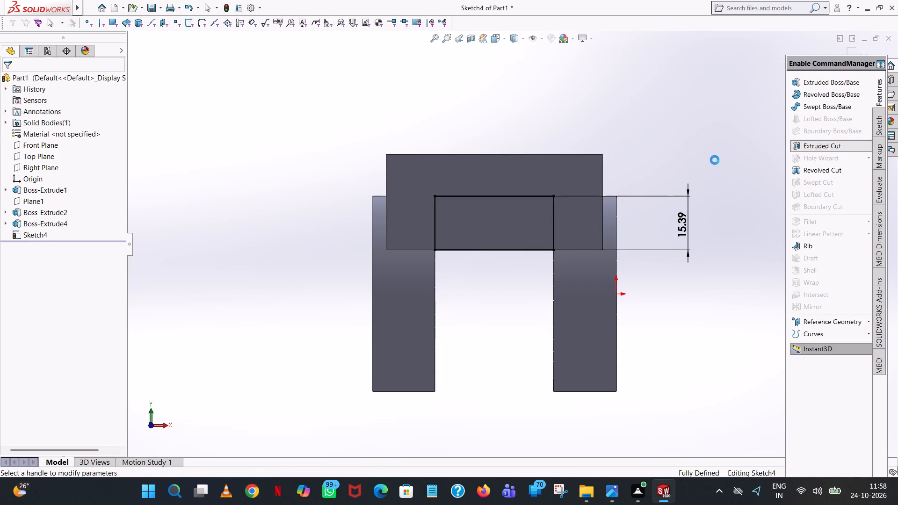
middle_click_drag(713, 163, 599, 235)
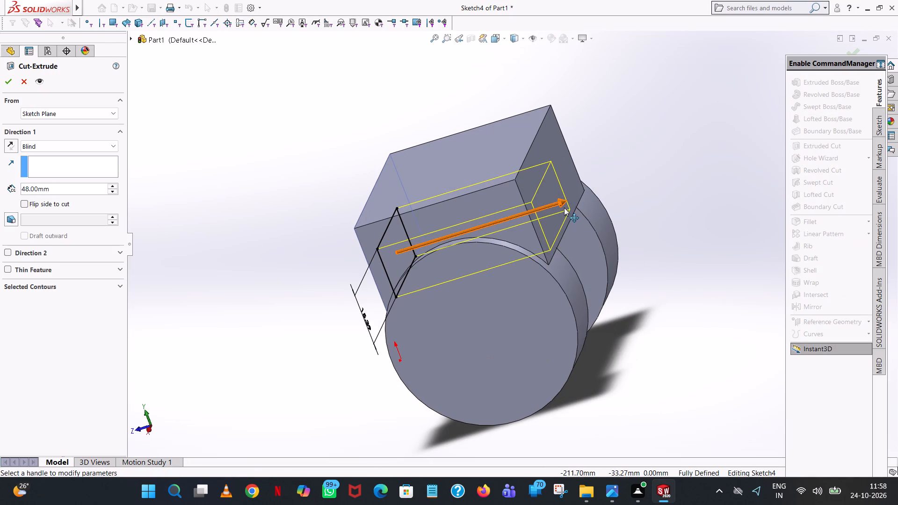
left_click_drag(562, 204, 598, 204)
scroll(580, 242, "up", 1)
scroll(580, 255, "down", 5)
middle_click_drag(577, 254, 549, 184)
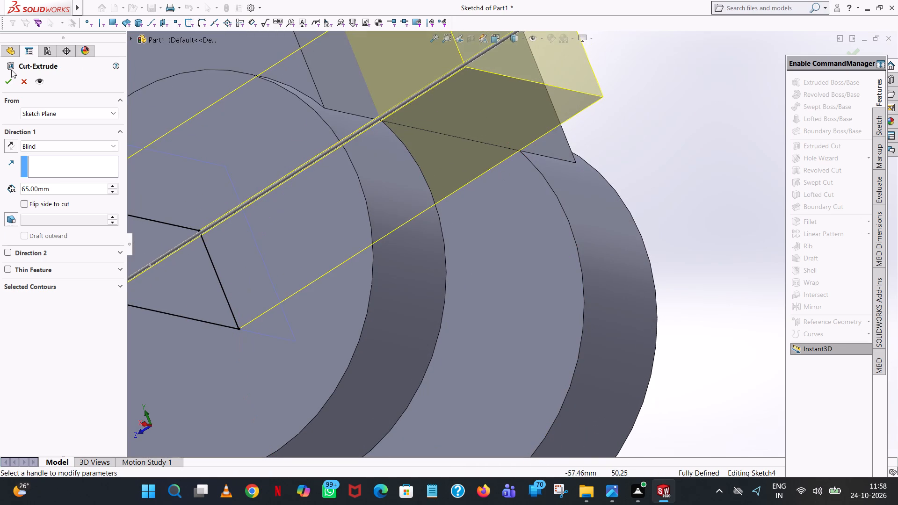
left_click(8, 77)
left_click(631, 103)
Start a boss extrusion with a new sketch on the block's U-shaped side face.
scroll(631, 103, "up", 5)
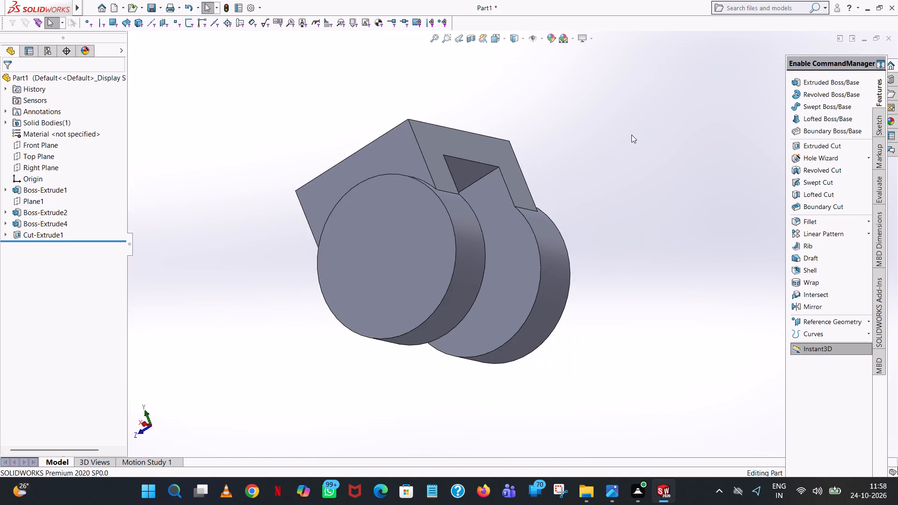
scroll(630, 140, "up", 1)
middle_click_drag(630, 140, 749, 70)
scroll(618, 250, "up", 2)
middle_click_drag(618, 250, 604, 164)
scroll(604, 163, "up", 1)
middle_click_drag(604, 164, 609, 198)
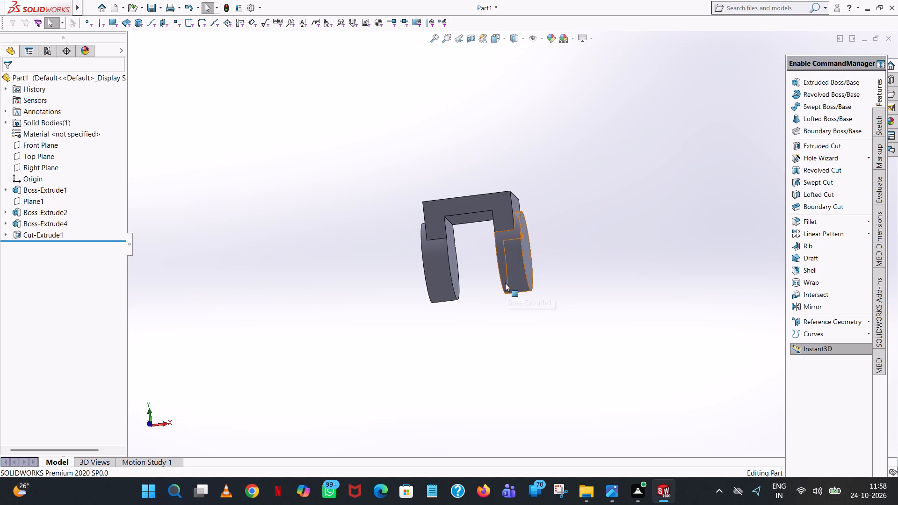
left_click(839, 88)
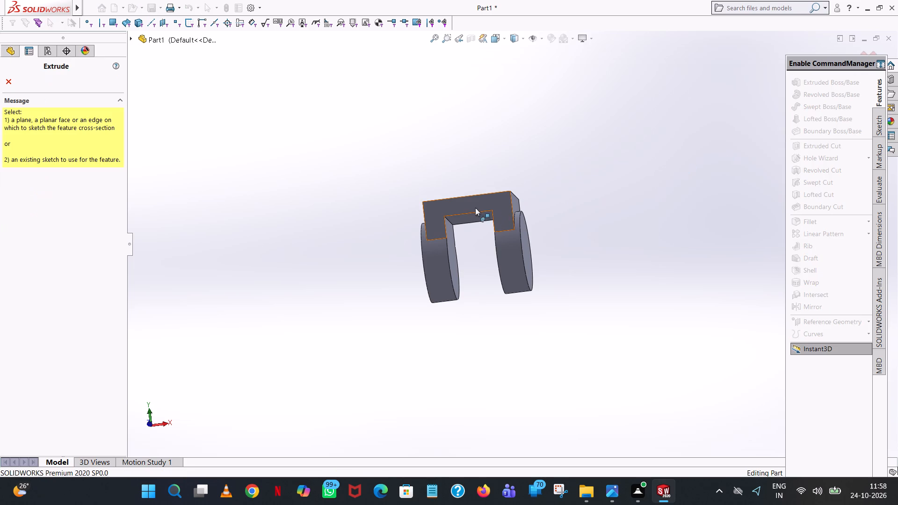
left_click(469, 206)
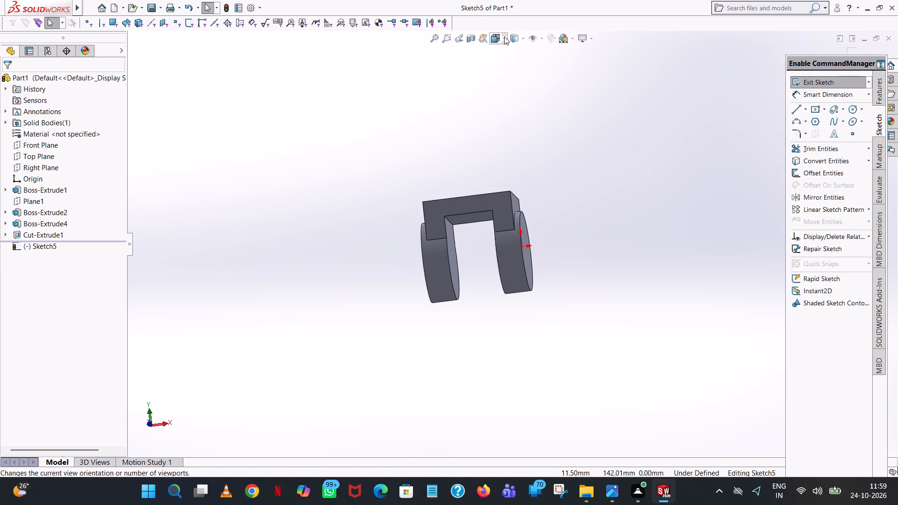
Sketch a 9 mm horizontal line along the block's top edge, starting at the edge's midpoint and running toward the origin side.
left_click(504, 38)
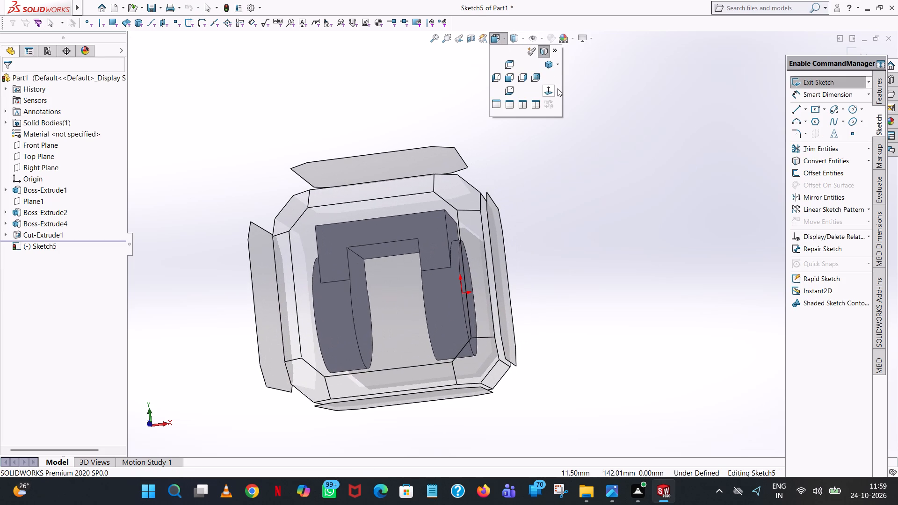
left_click(551, 89)
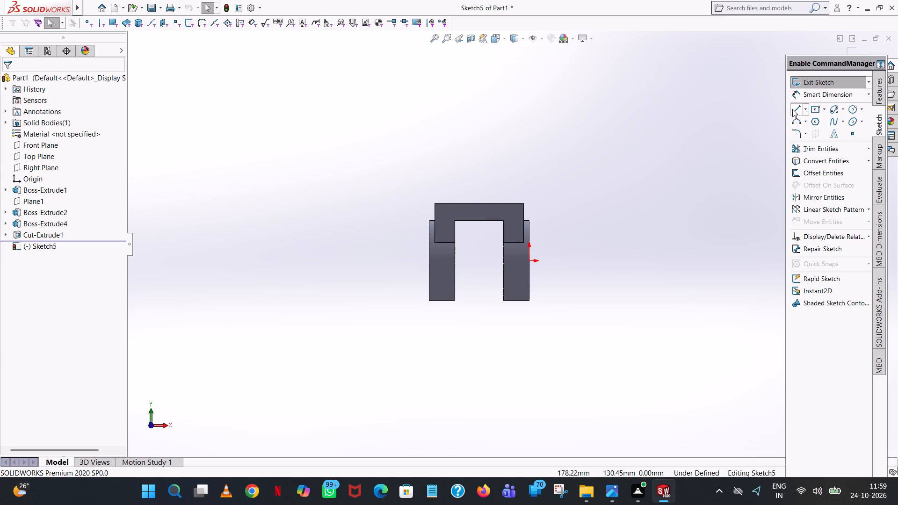
left_click(793, 108)
scroll(492, 207, "down", 7)
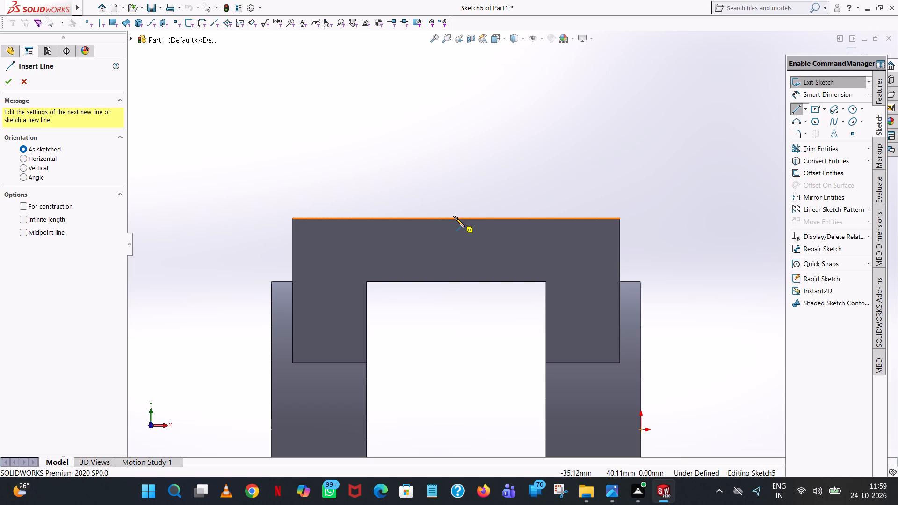
left_click(456, 218)
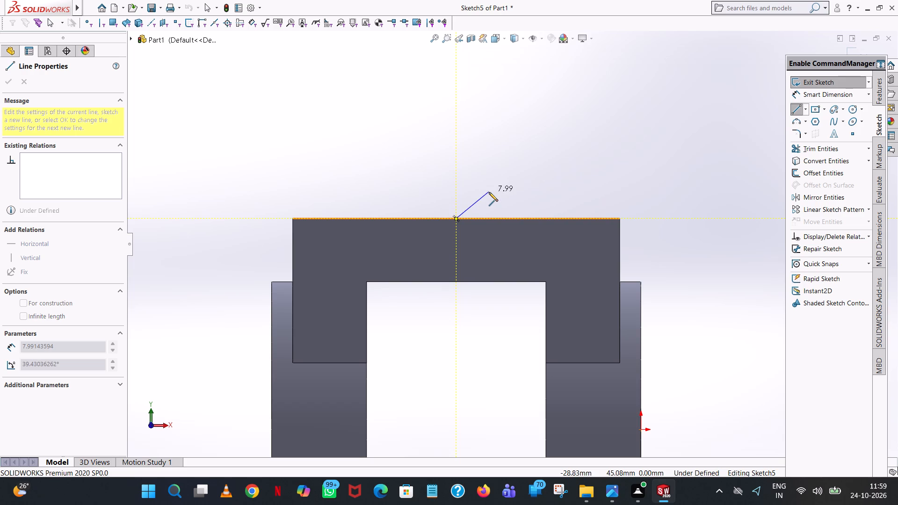
left_click(510, 219)
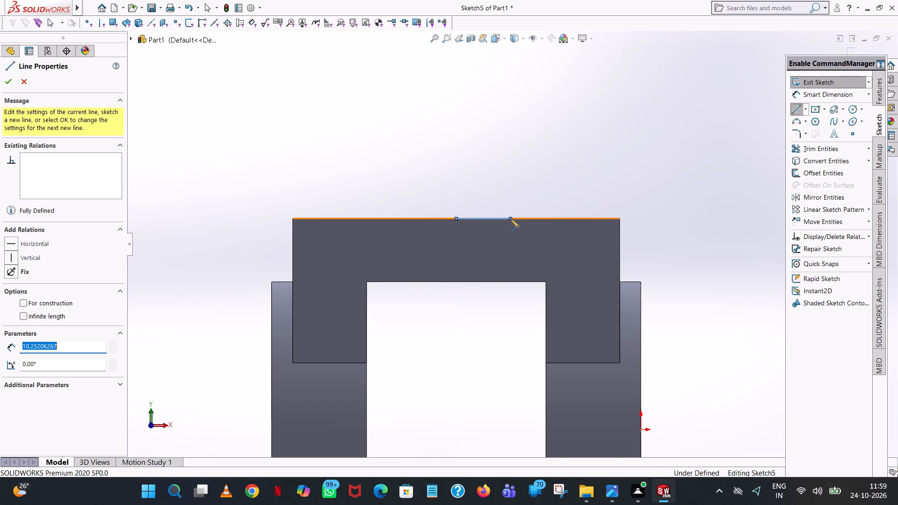
key("9")
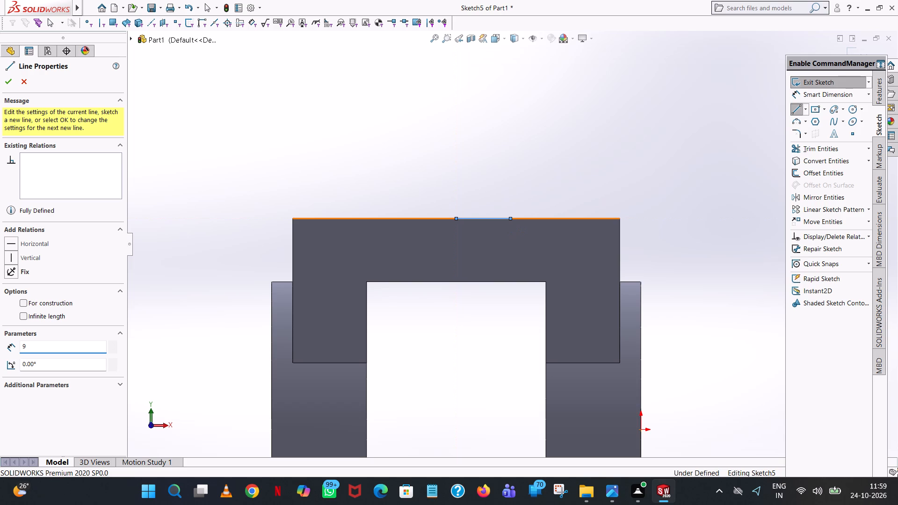
key("Return")
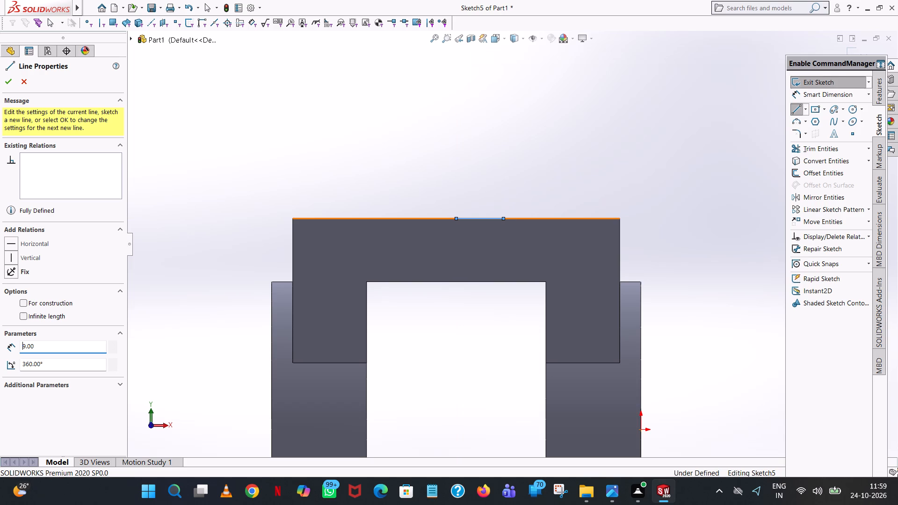
right_click(510, 219)
left_click(557, 225)
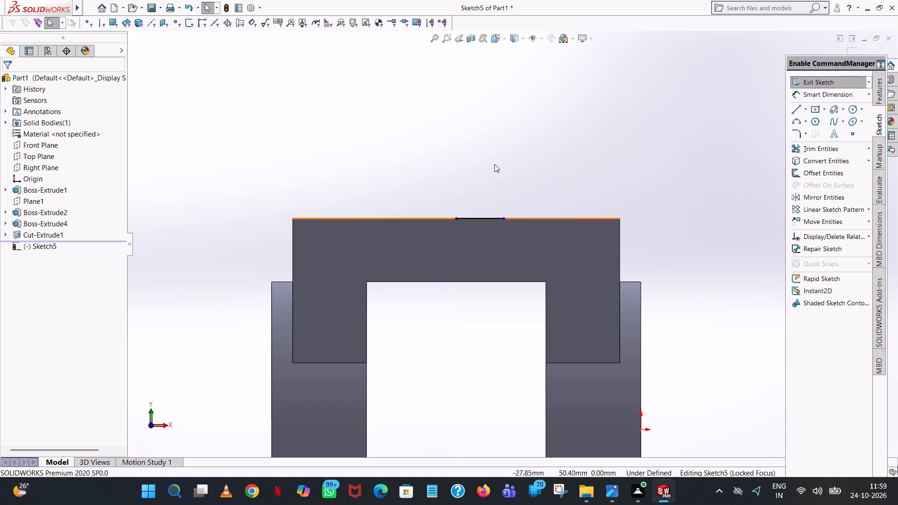
Sketch a second 9 mm horizontal line along the block's top edge, from the edge's midpoint away from the origin side.
scroll(494, 164, "down", 2)
left_click(795, 107)
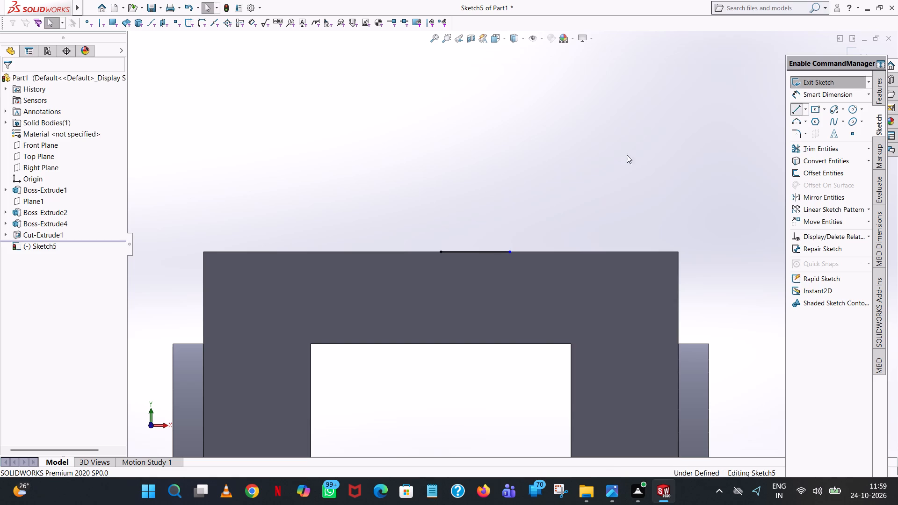
left_click(439, 251)
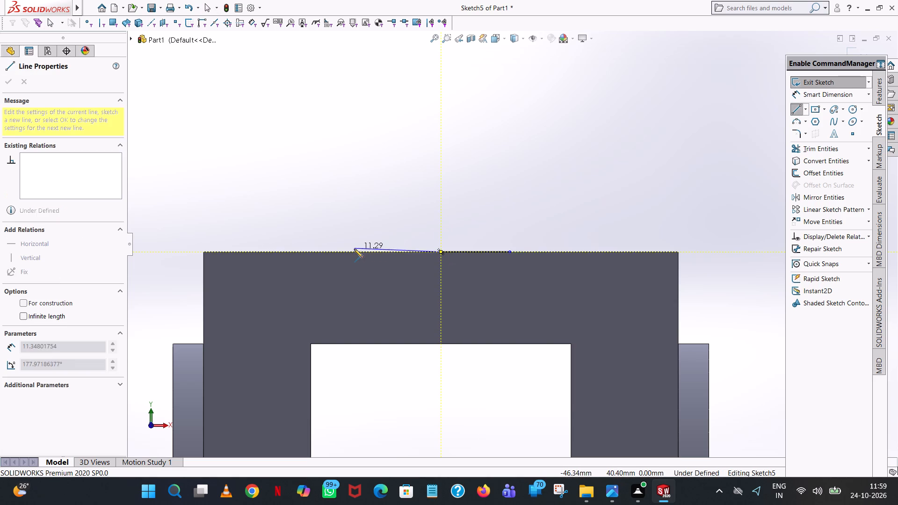
left_click(349, 251)
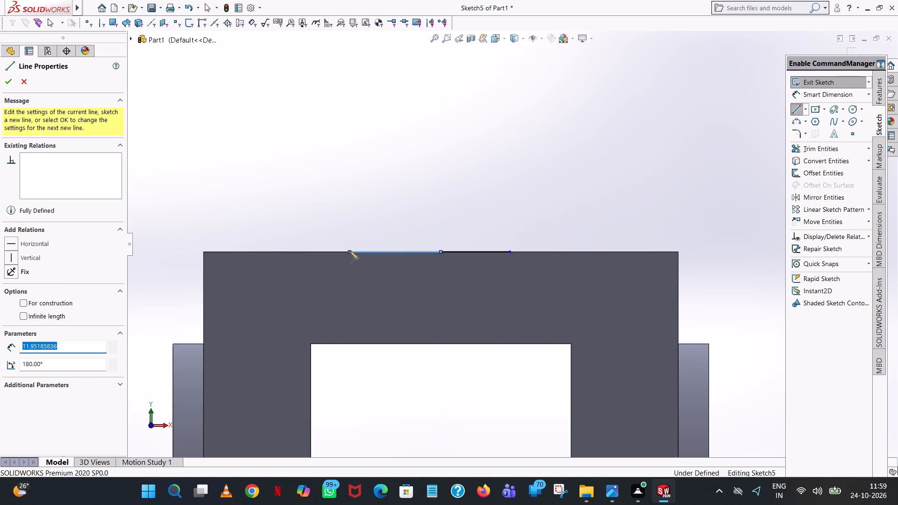
key("9")
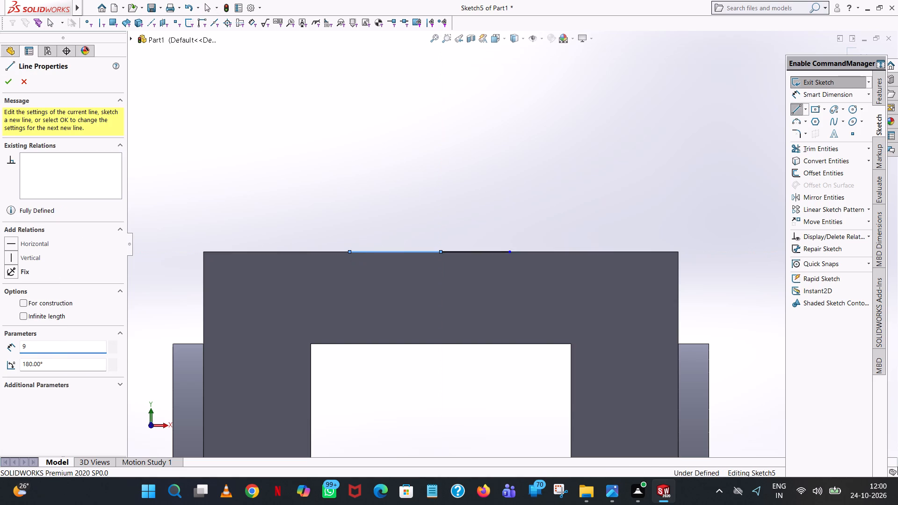
key("Return")
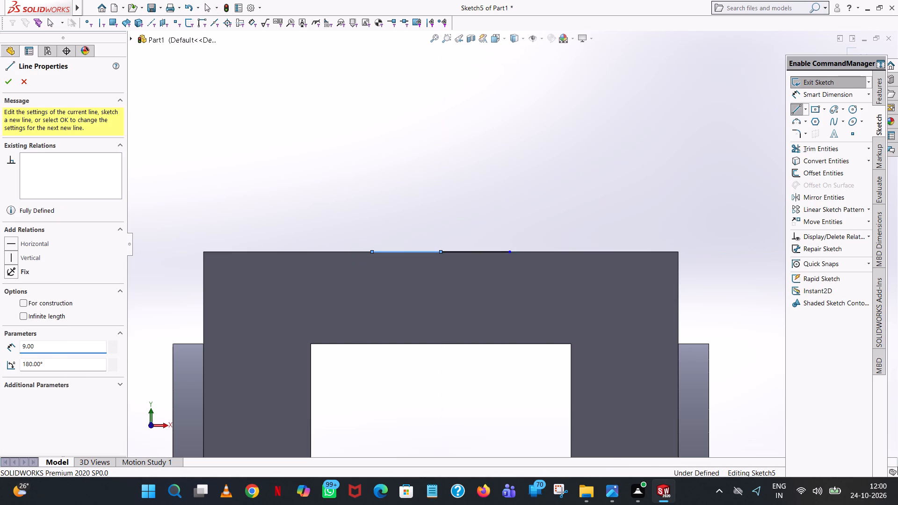
right_click(349, 251)
left_click(377, 256)
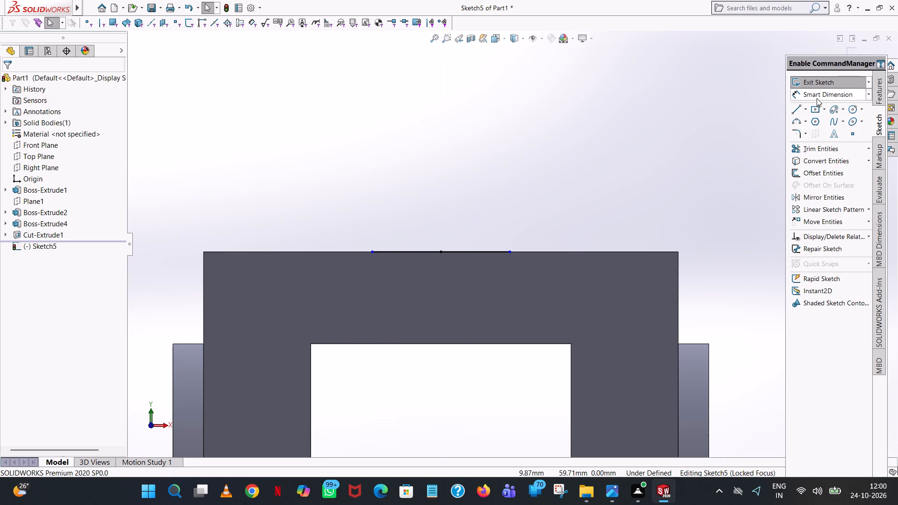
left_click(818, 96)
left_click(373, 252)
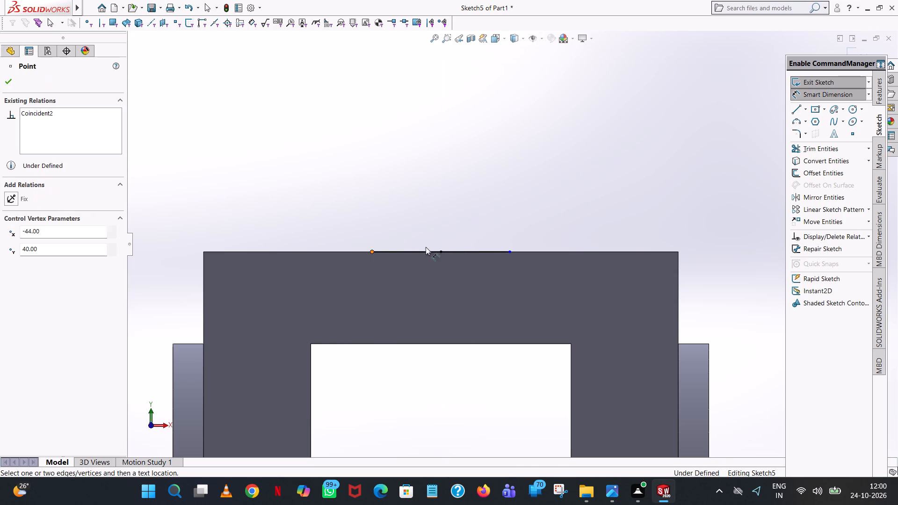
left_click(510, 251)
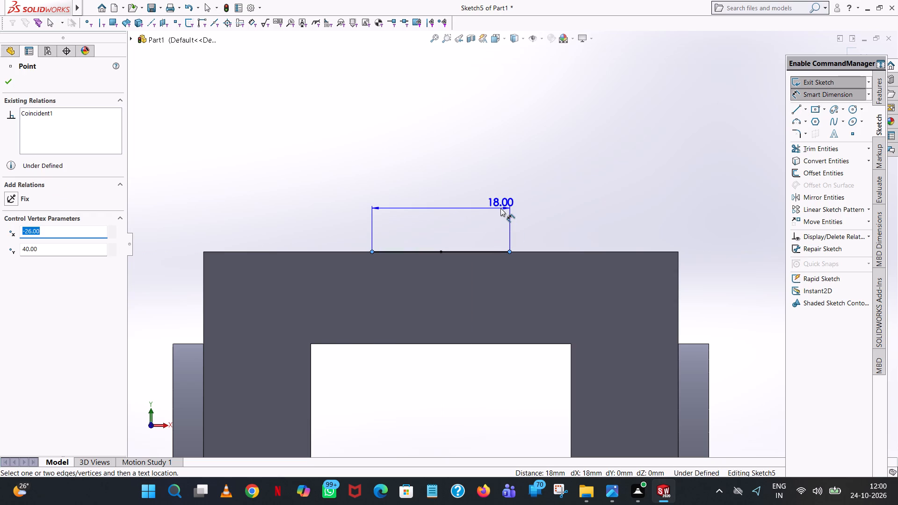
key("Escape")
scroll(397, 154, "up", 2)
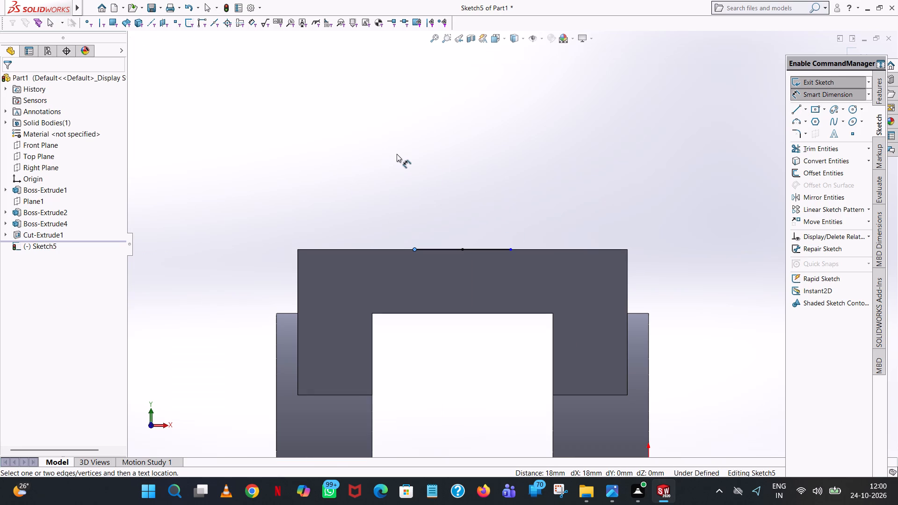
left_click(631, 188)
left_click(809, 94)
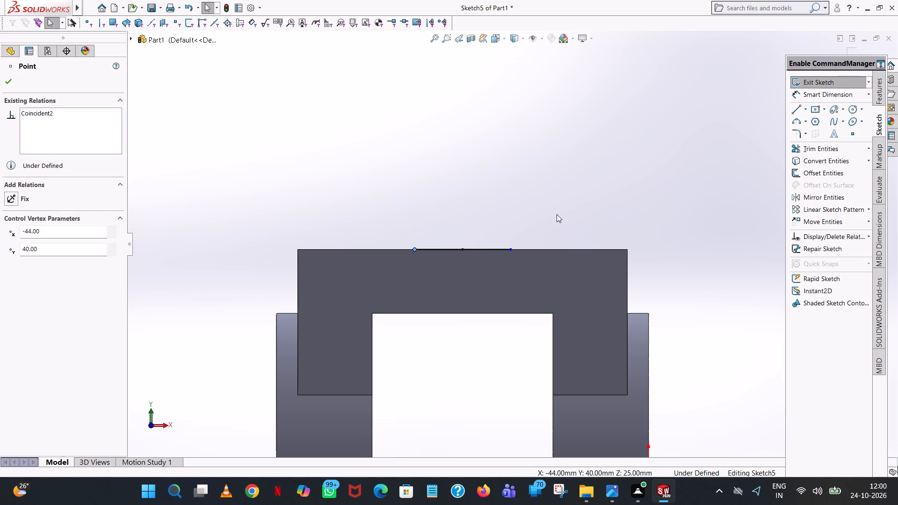
Sketch a horizontal line from the origin to below the base line's nearer end, and a 110 mm vertical line up through that end.
scroll(551, 216, "up", 3)
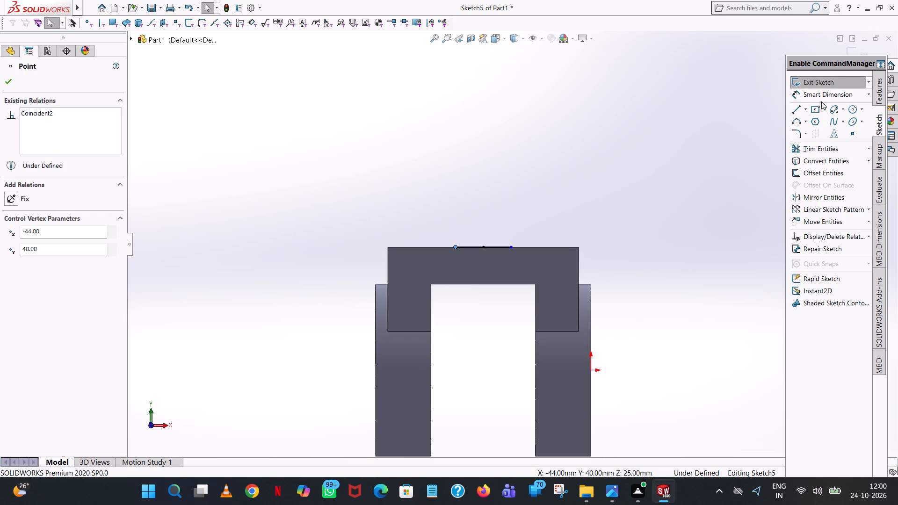
left_click(795, 107)
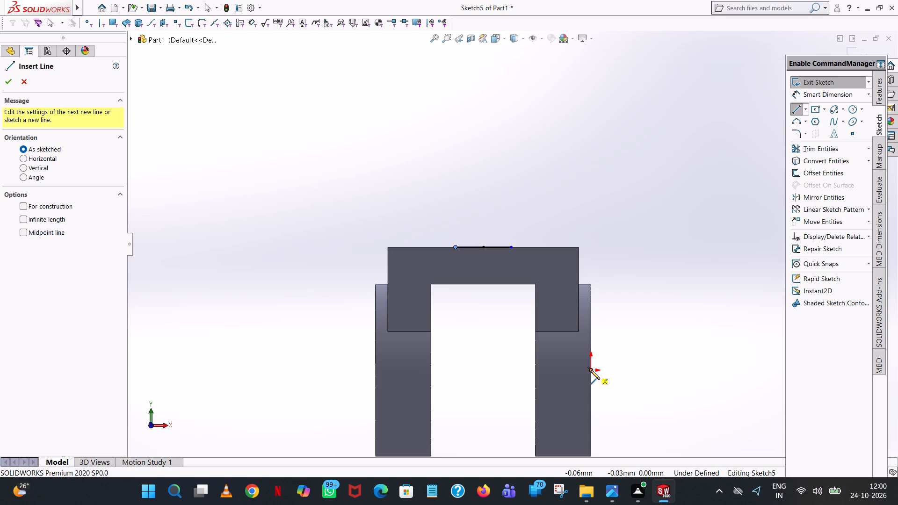
left_click(591, 370)
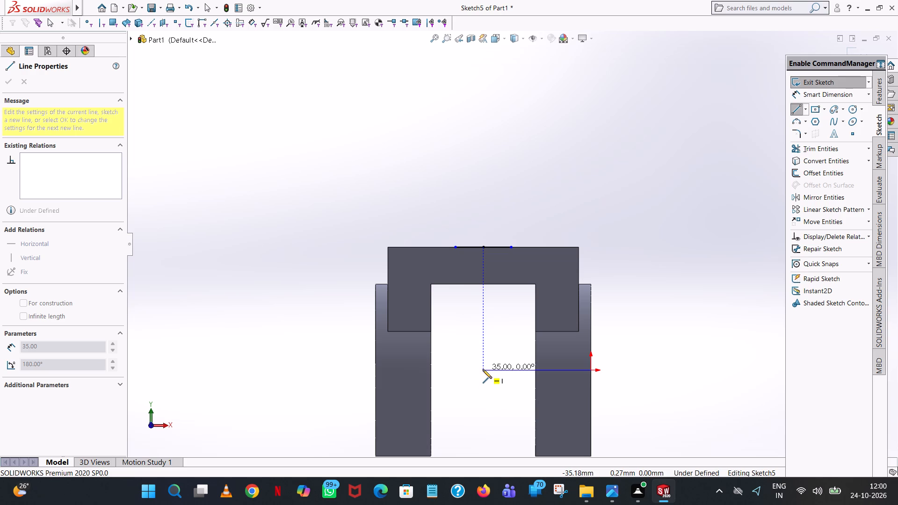
left_click(509, 369)
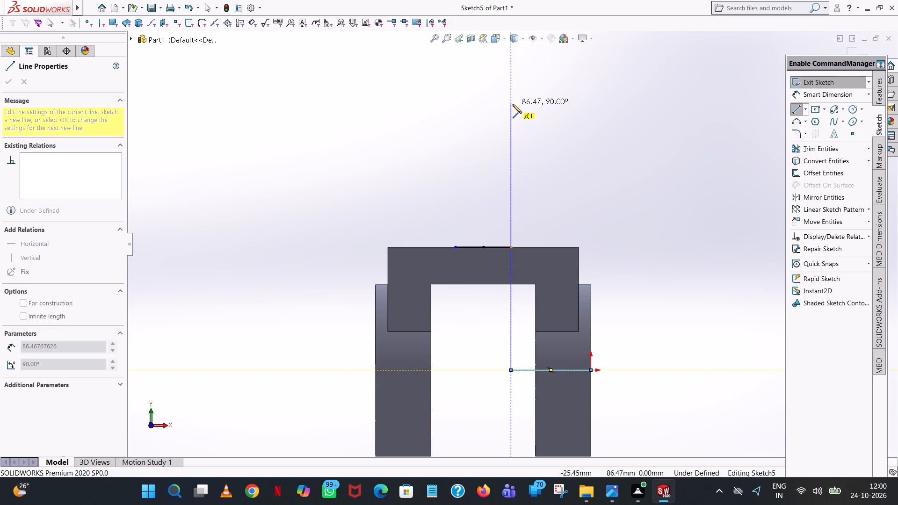
left_click(513, 104)
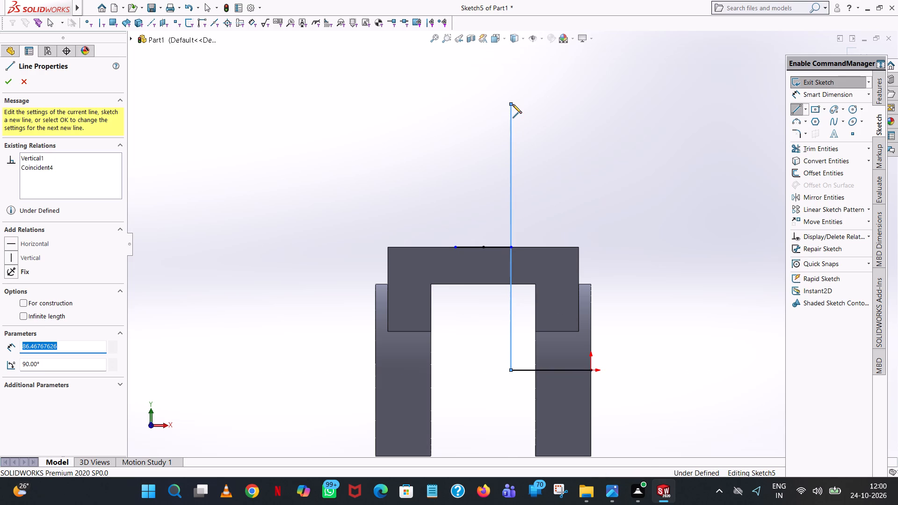
type("110")
key("Return")
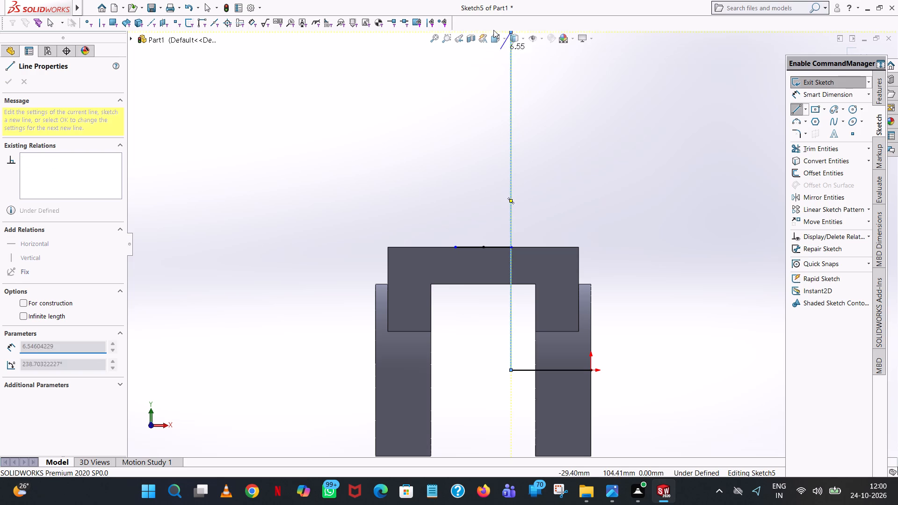
Close the profile with an 18 mm horizontal top line and a vertical line down to the base line's far end.
scroll(493, 70, "up", 2)
left_click(450, 96)
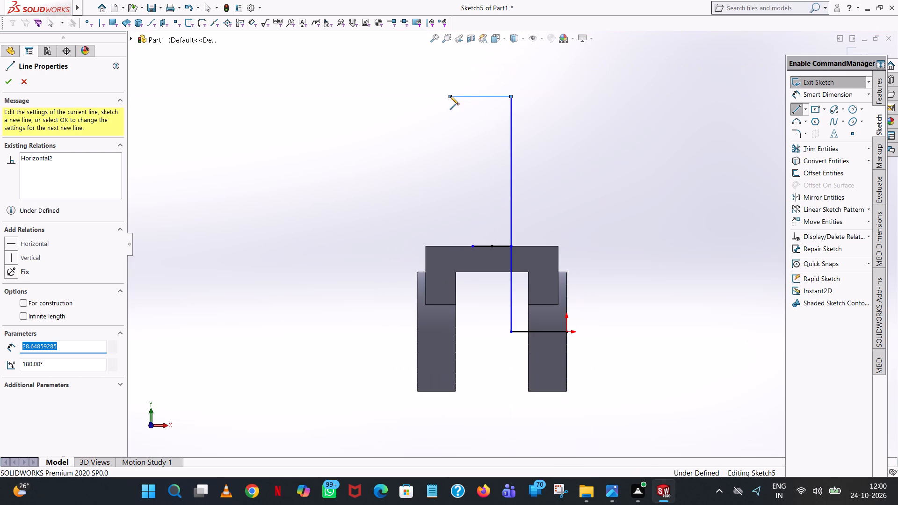
type("18")
key("Return")
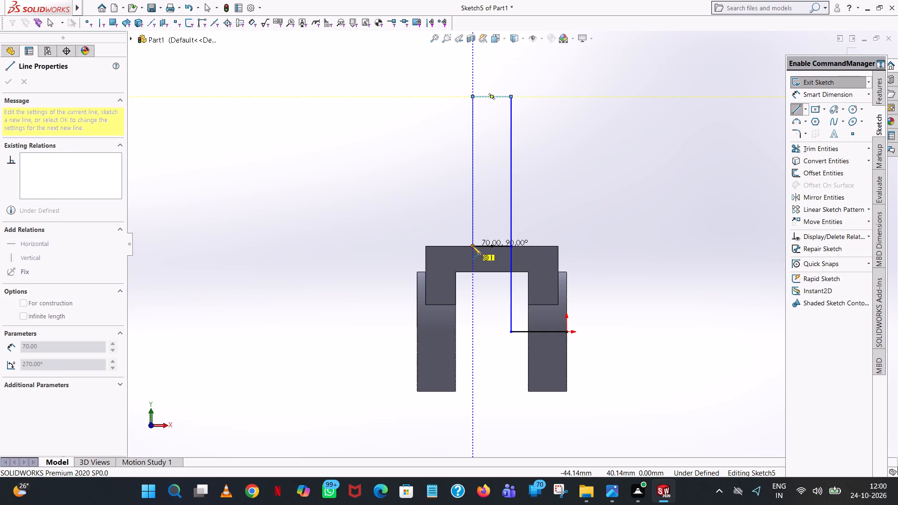
scroll(472, 246, "down", 6)
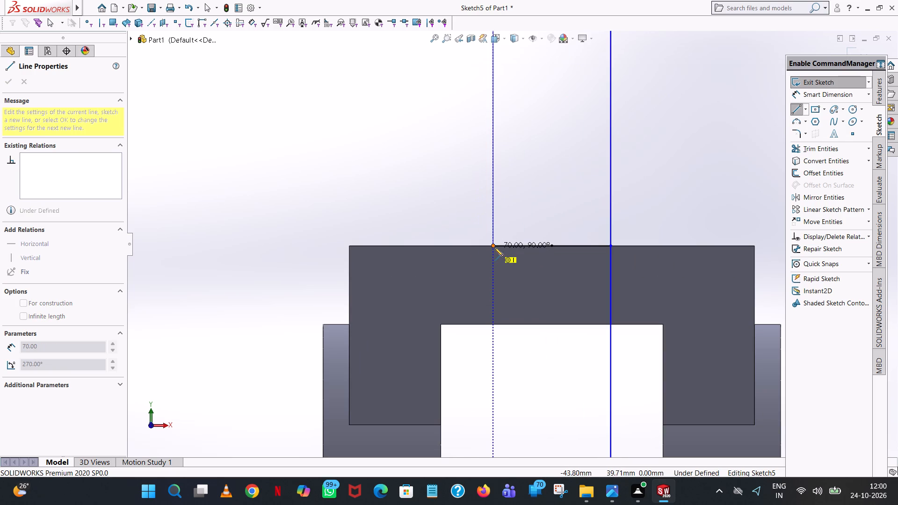
left_click(494, 247)
right_click(494, 247)
left_click(503, 255)
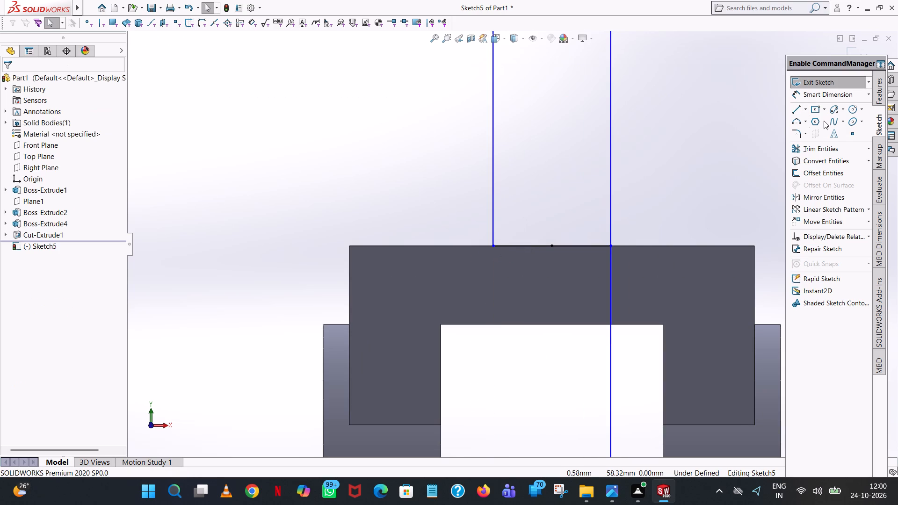
Trim away the vertical line's portion below the block's top edge and the horizontal helper line from the origin.
left_click(826, 149)
left_click(609, 271)
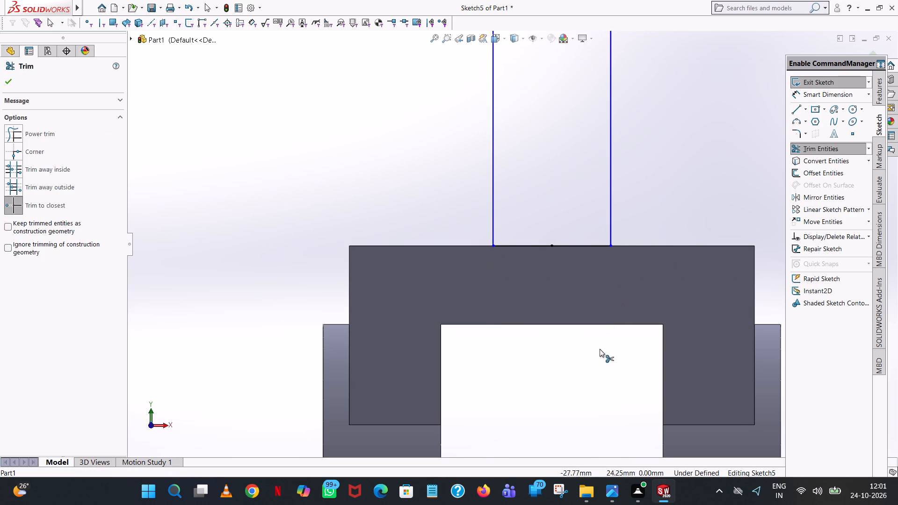
scroll(605, 342, "up", 7)
left_click(574, 314)
left_click(573, 318)
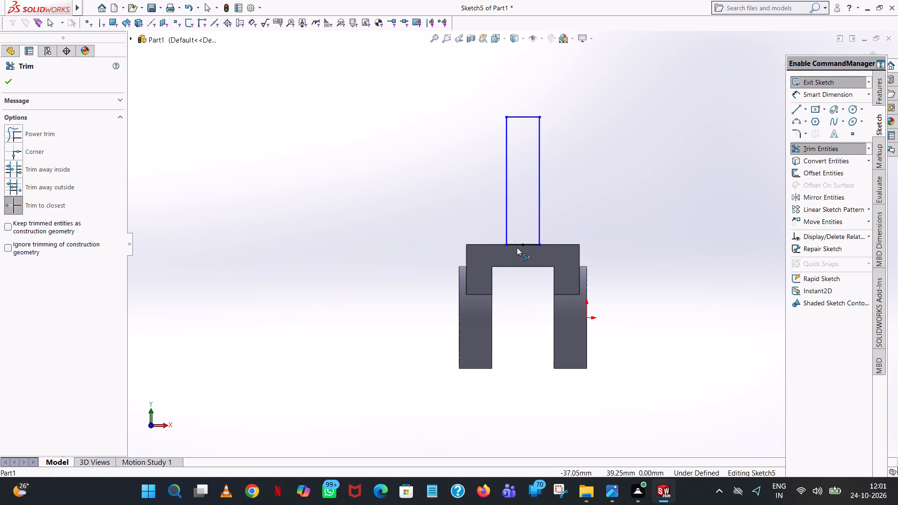
Dimension the upright rectangle's width across its top line and its height along the vertical side nearer the origin.
left_click(848, 100)
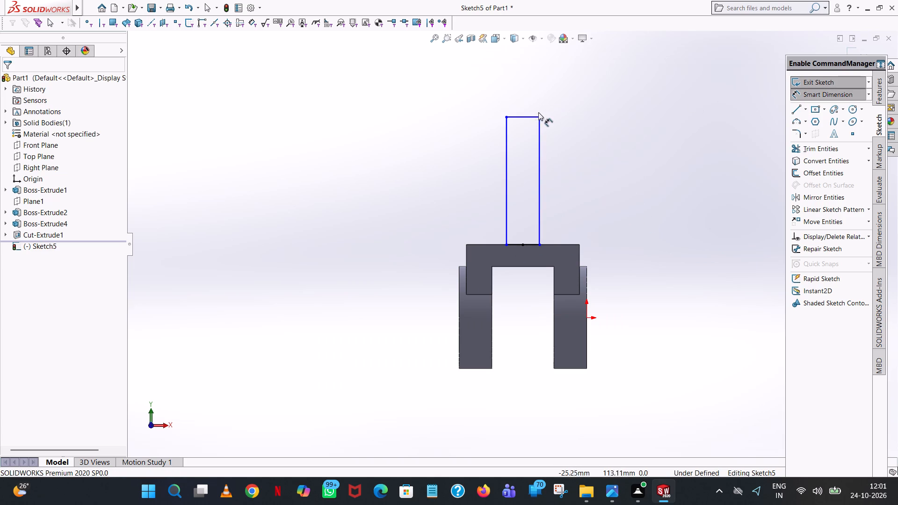
left_click(527, 115)
left_click(524, 91)
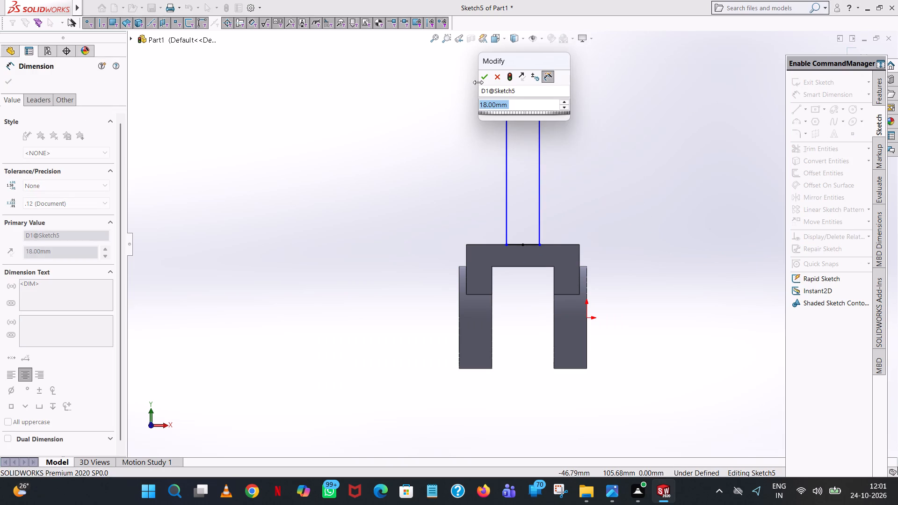
left_click(479, 79)
left_click(415, 104)
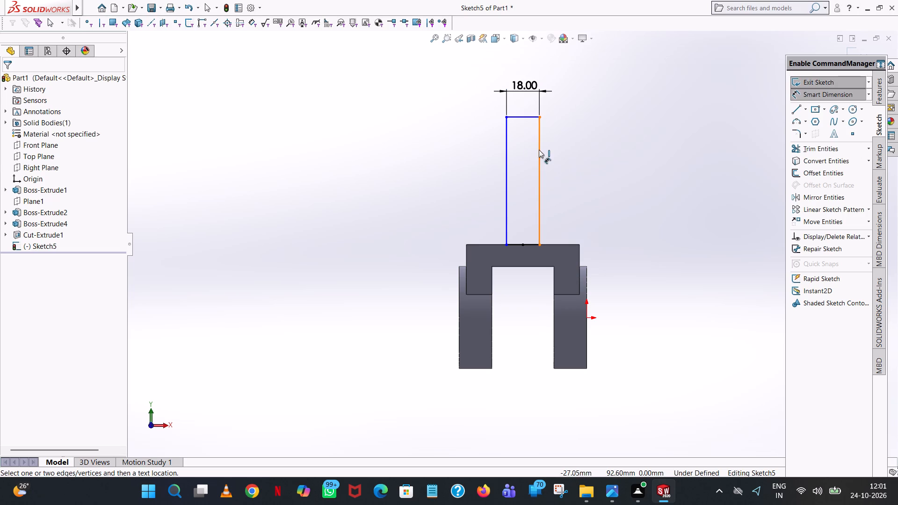
left_click(539, 151)
left_click(608, 151)
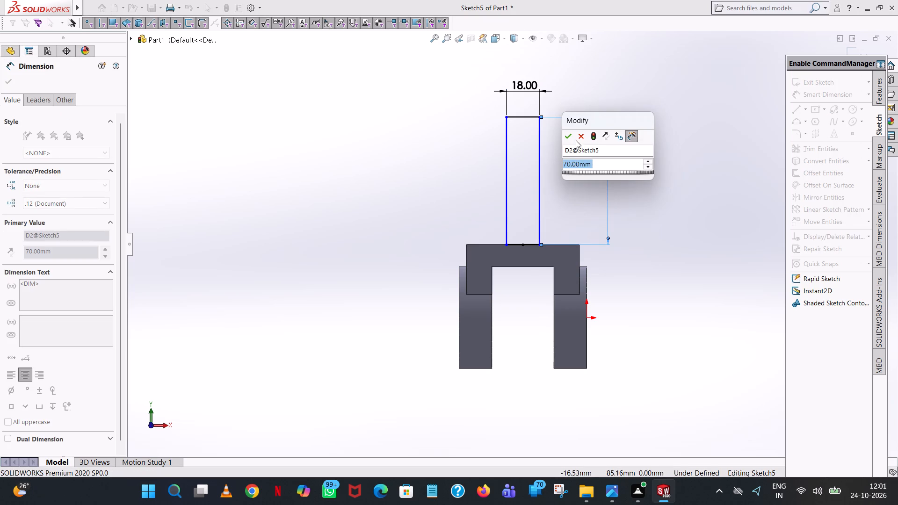
left_click(567, 139)
left_click(601, 92)
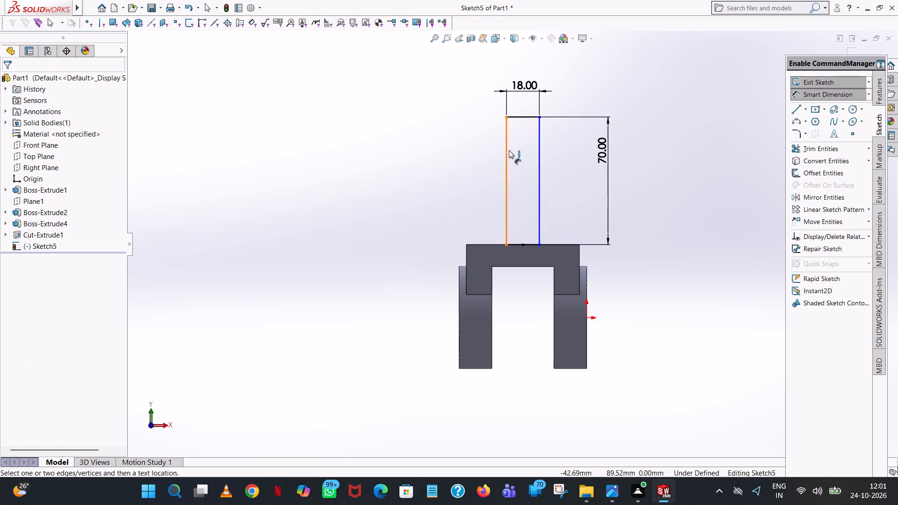
Dimension the horizontal distance from the rectangle's vertical side farther from the origin to the origin.
left_click(507, 202)
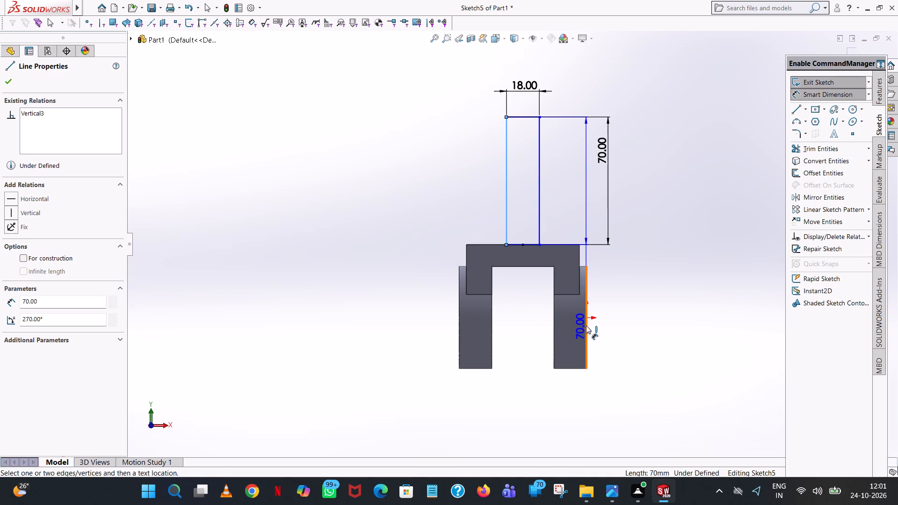
left_click(586, 318)
left_click(535, 405)
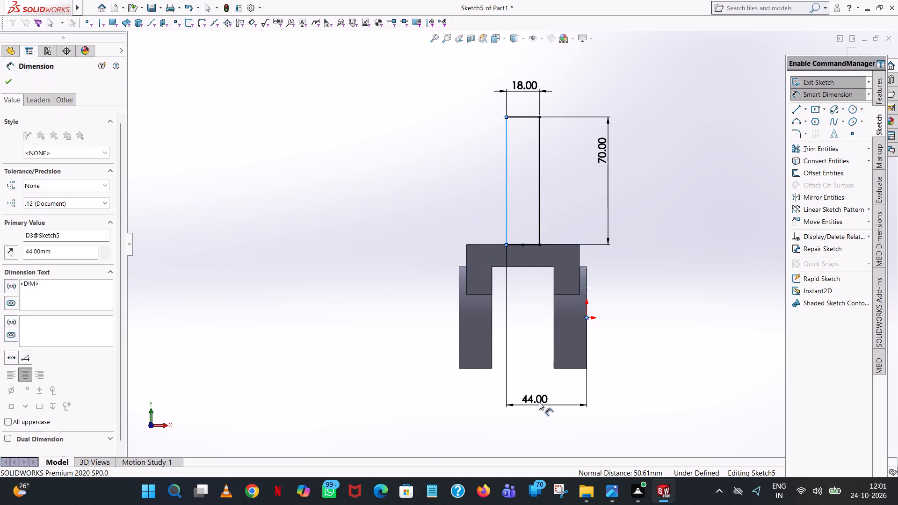
left_click(495, 393)
left_click(670, 246)
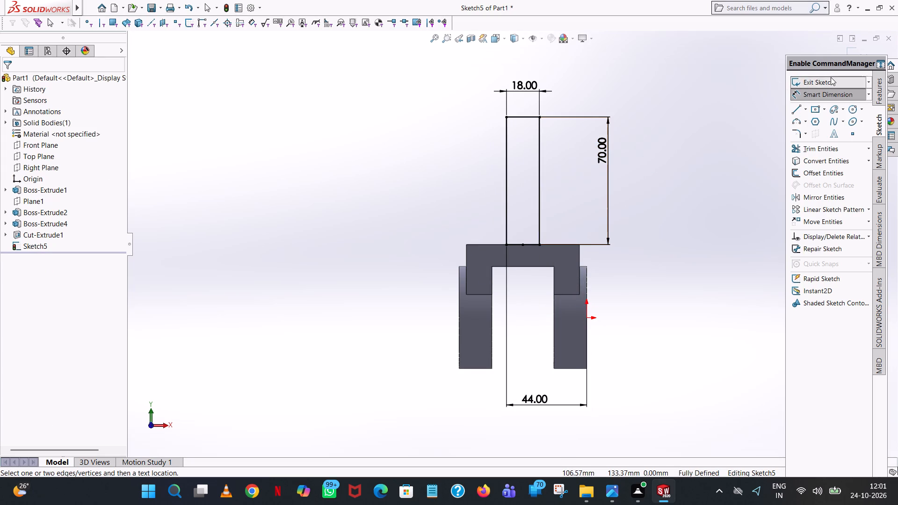
Extrude the upright 18 × 70 mm rectangle 50 mm in the reversed direction, over the block, merging it with the body.
left_click(878, 89)
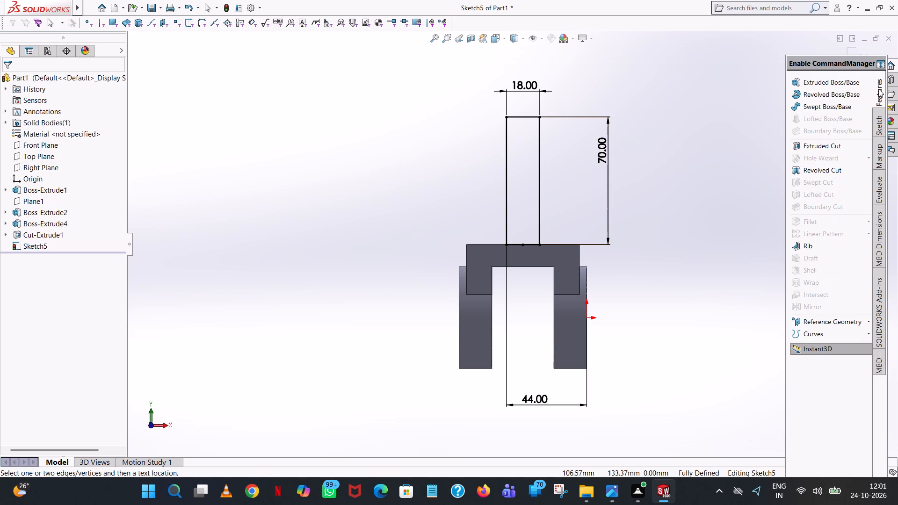
left_click(840, 87)
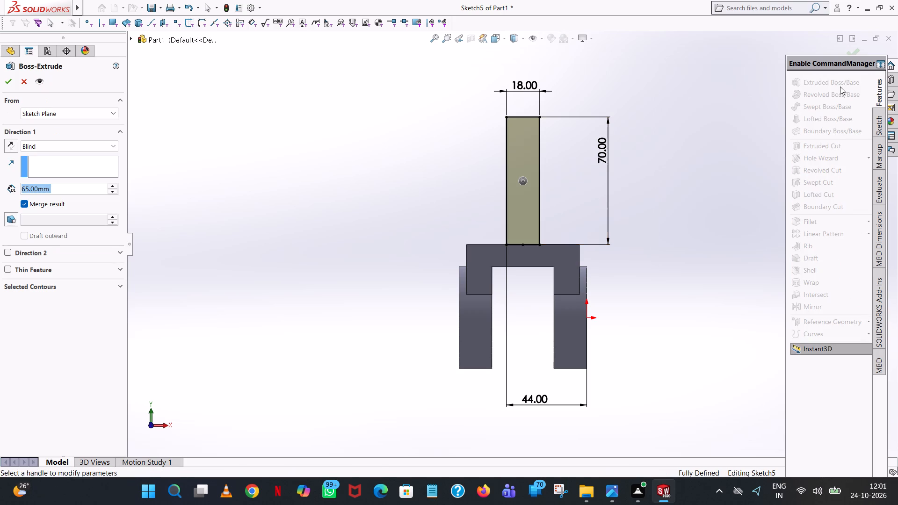
scroll(635, 216, "up", 1)
middle_click_drag(635, 216, 571, 216)
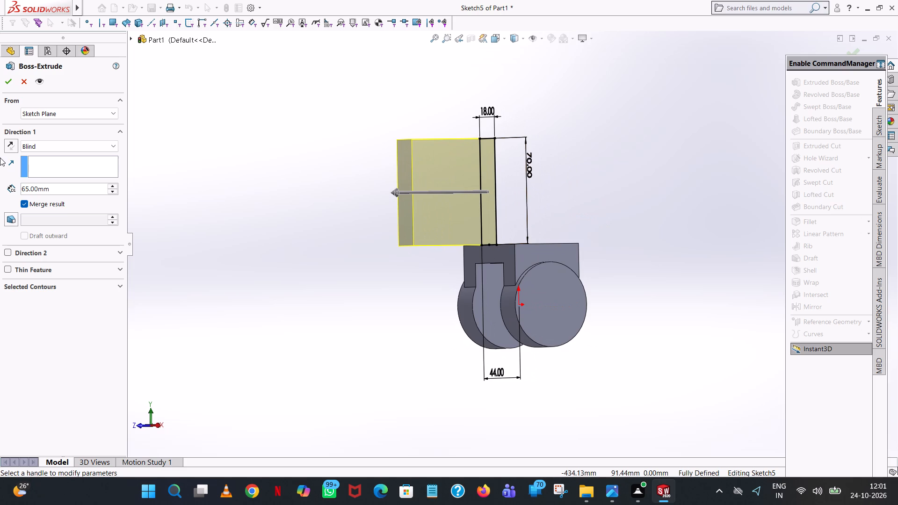
left_click(5, 144)
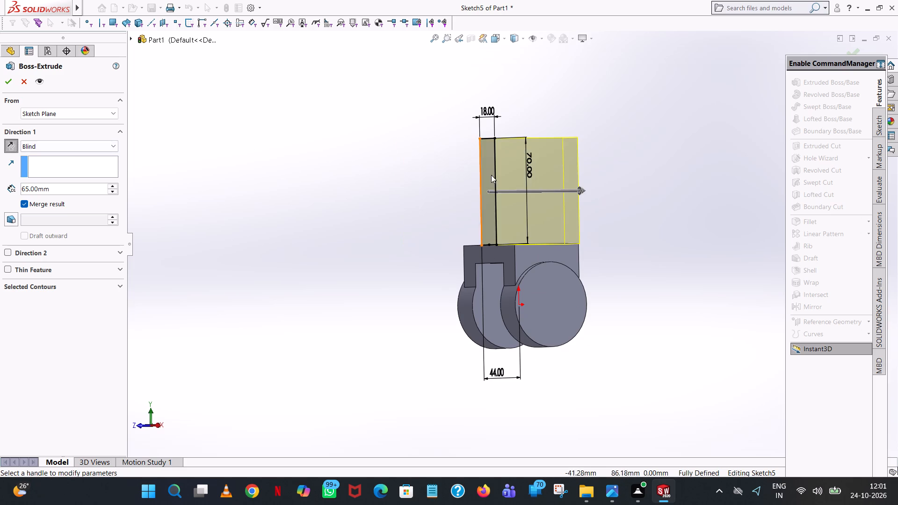
middle_click_drag(553, 170, 556, 246)
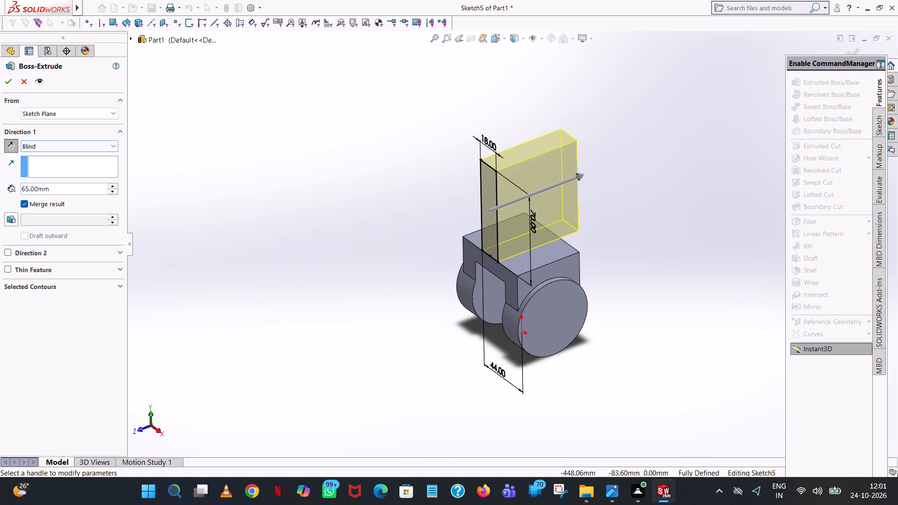
double_click(57, 191)
type("50")
key("Return")
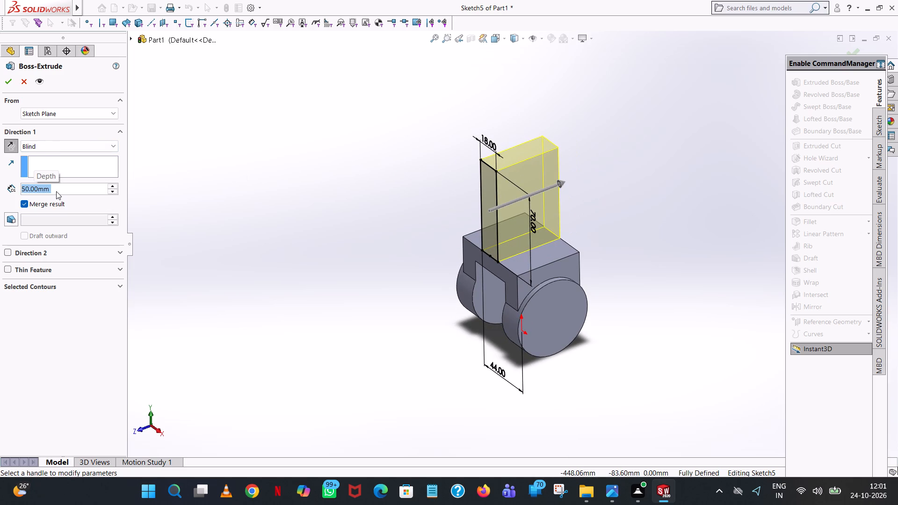
left_click(8, 85)
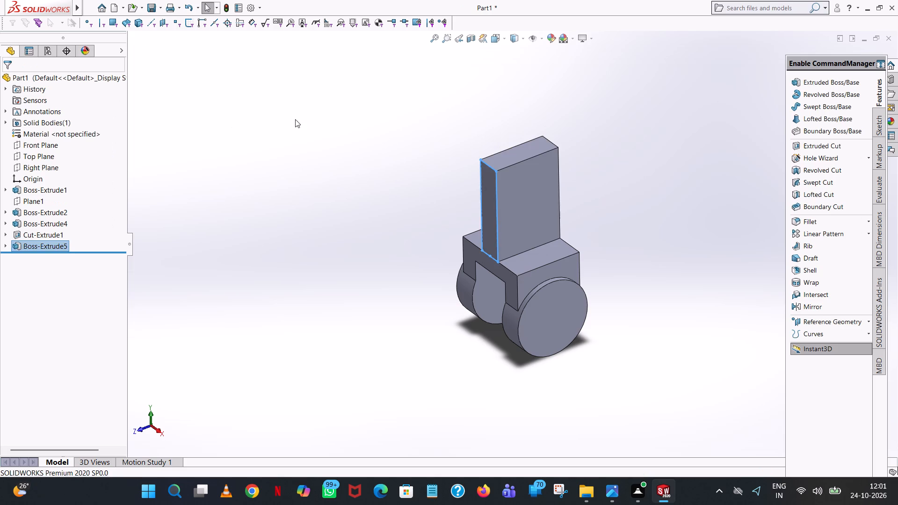
left_click(296, 119)
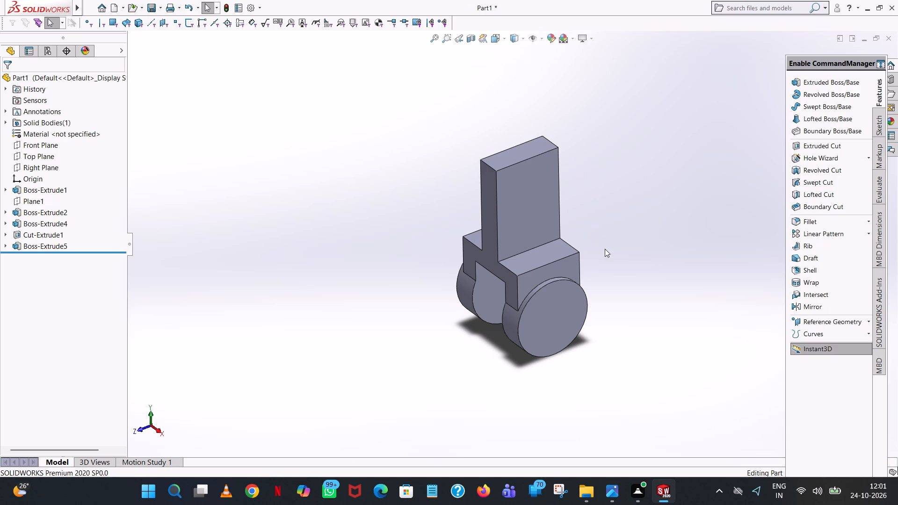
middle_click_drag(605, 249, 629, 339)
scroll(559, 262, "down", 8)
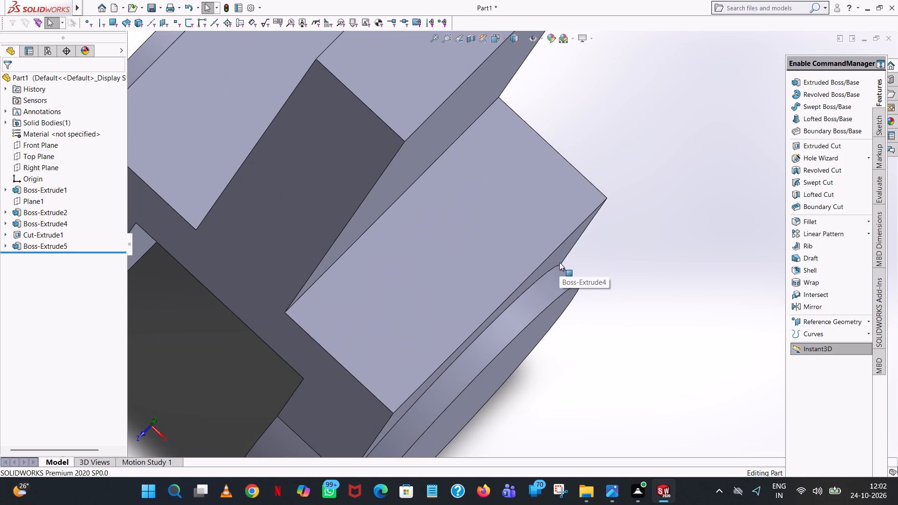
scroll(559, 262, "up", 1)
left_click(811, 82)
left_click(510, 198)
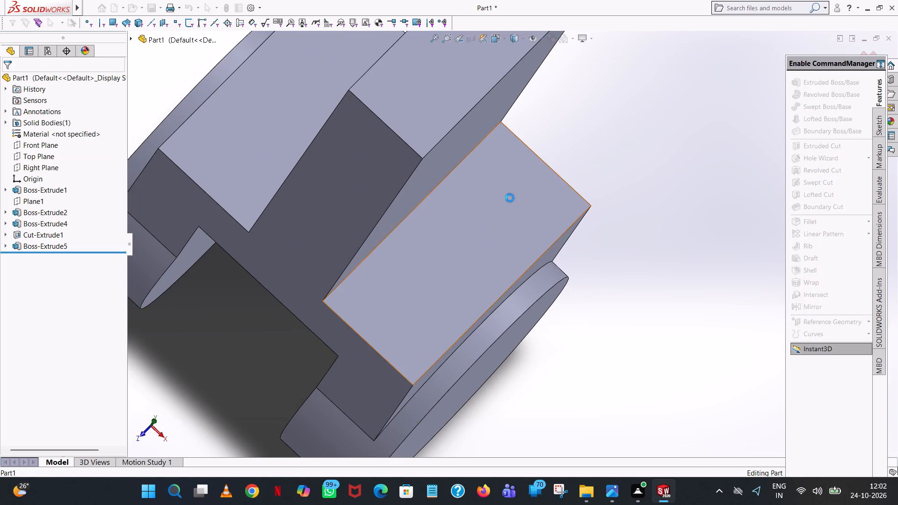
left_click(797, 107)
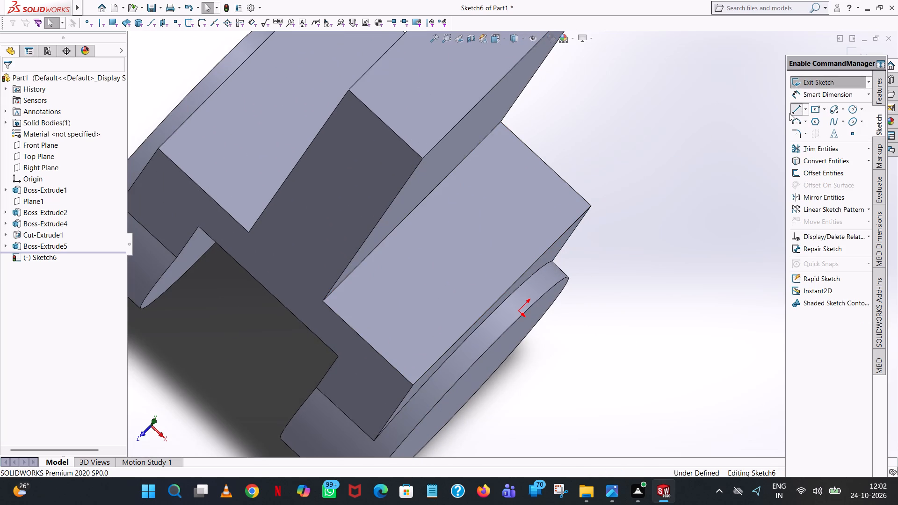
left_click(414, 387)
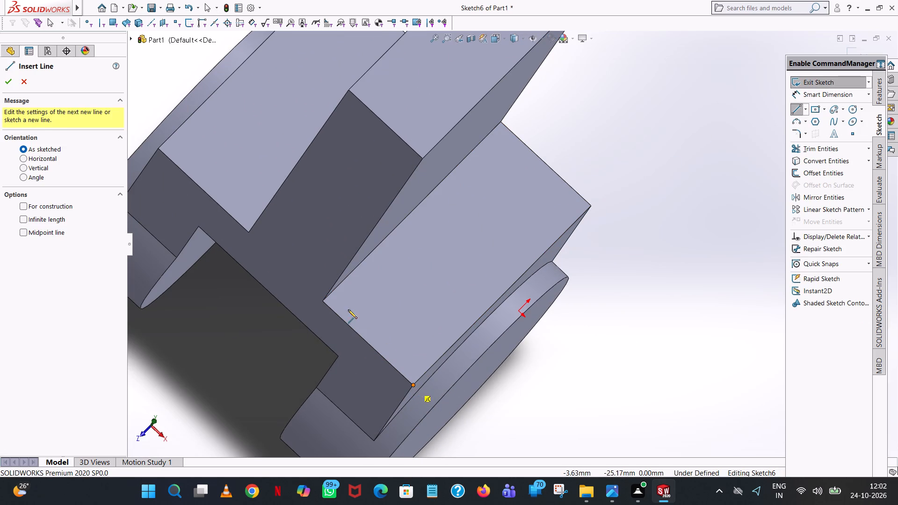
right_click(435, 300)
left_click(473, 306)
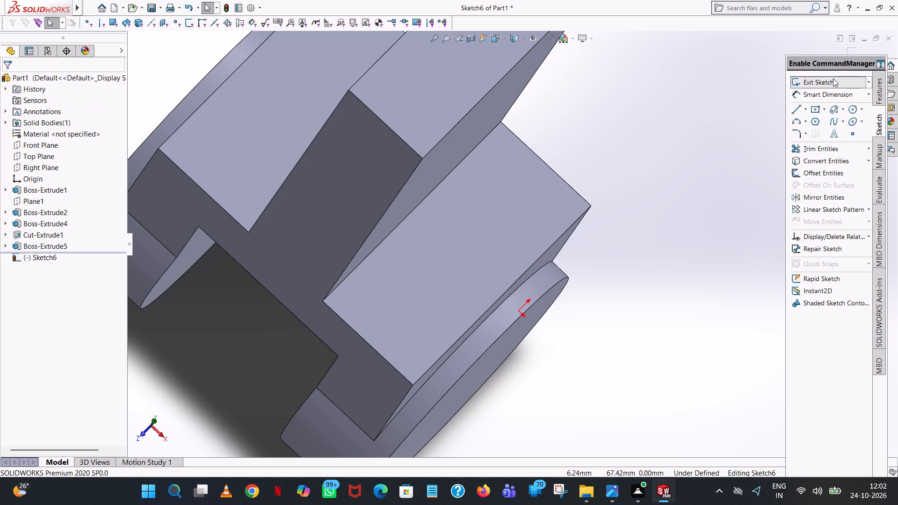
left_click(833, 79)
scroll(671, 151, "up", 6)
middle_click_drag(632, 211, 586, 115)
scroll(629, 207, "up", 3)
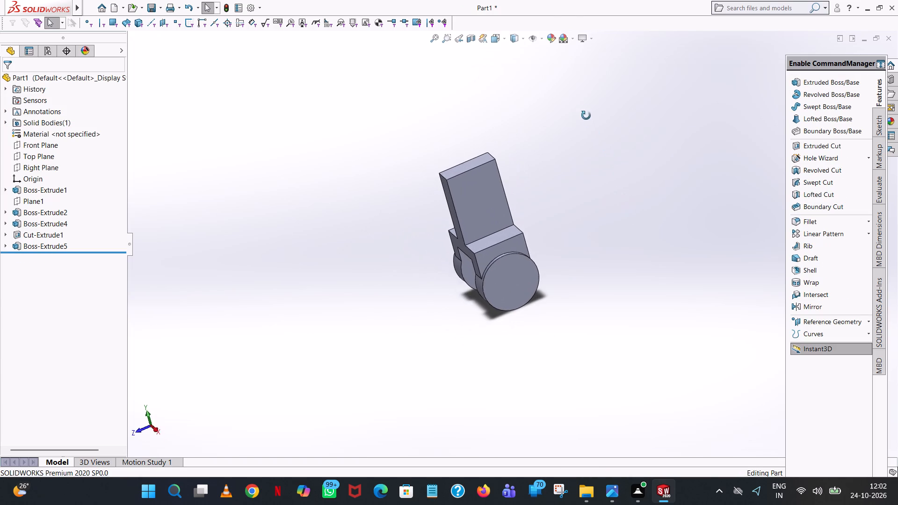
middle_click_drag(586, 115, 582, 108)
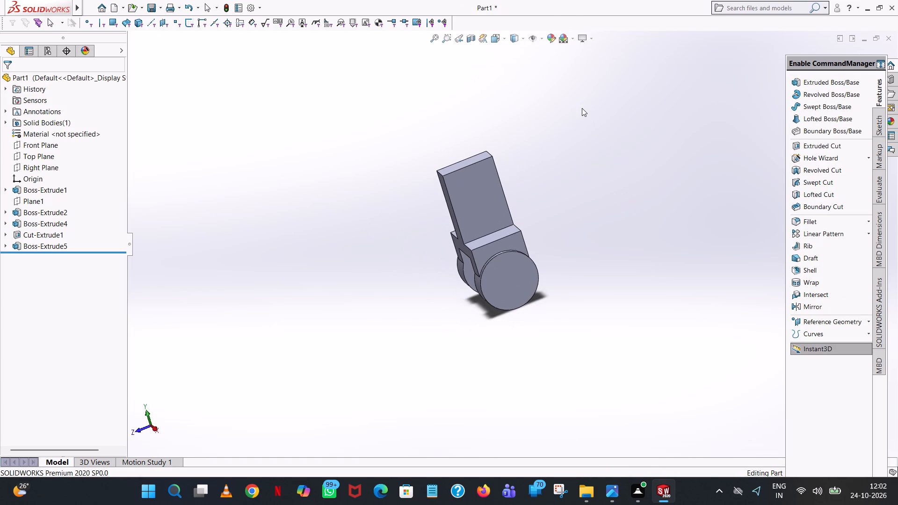
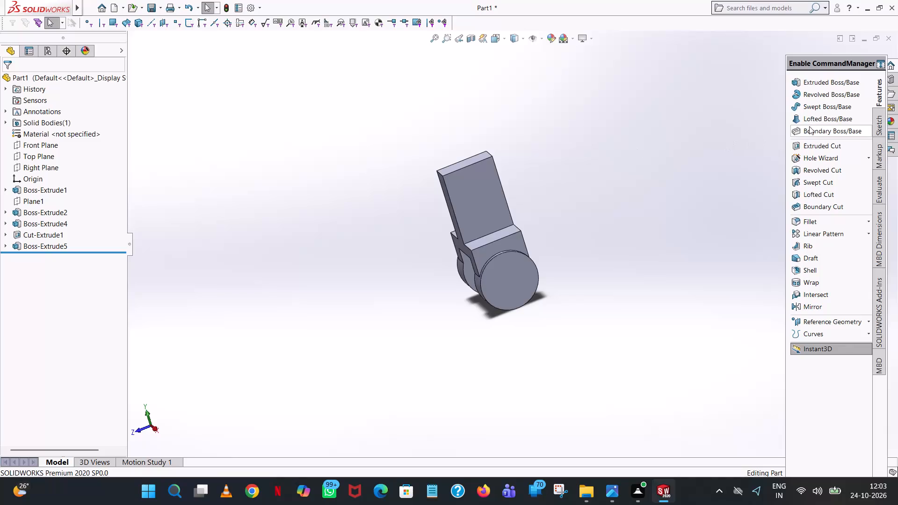
Sketch a 25 mm radius circle on the upright boss's 50 × 70 mm face nearer the origin, centred on its top edge's midpoint.
left_click(841, 81)
left_click(483, 168)
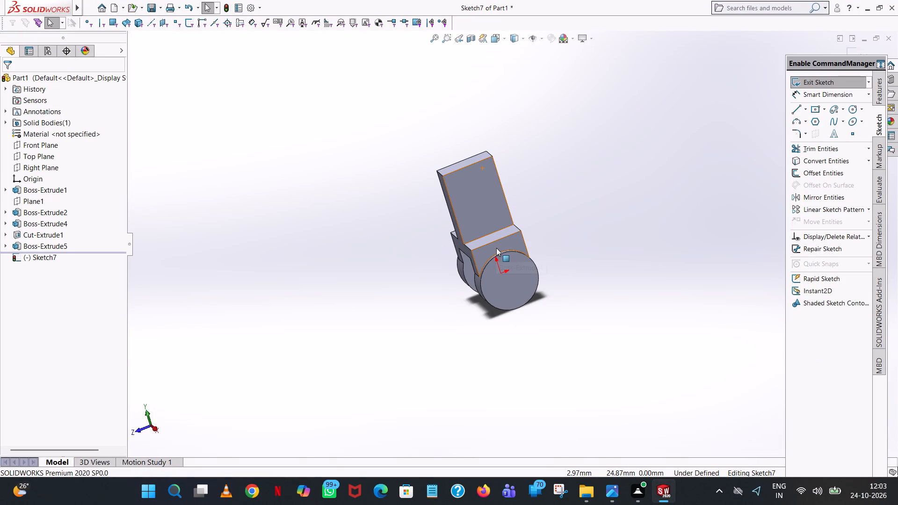
key("ctrl+7")
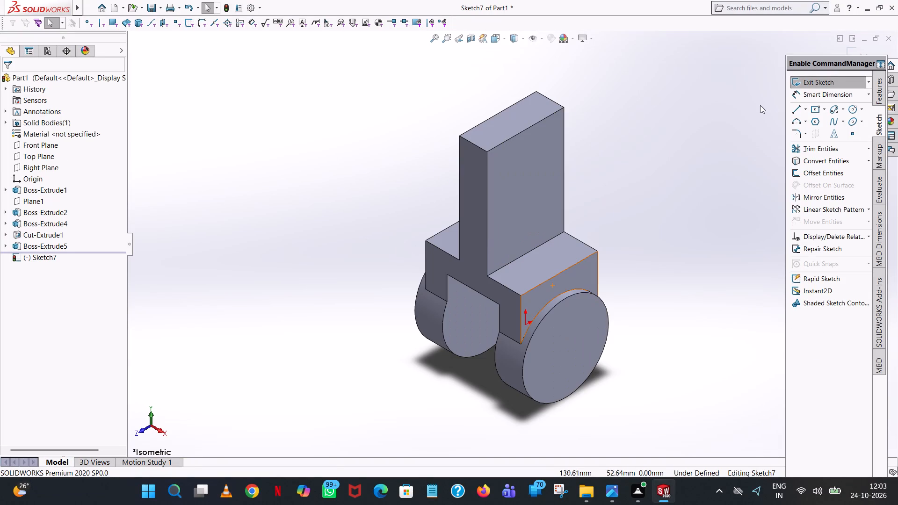
left_click(505, 35)
left_click(543, 94)
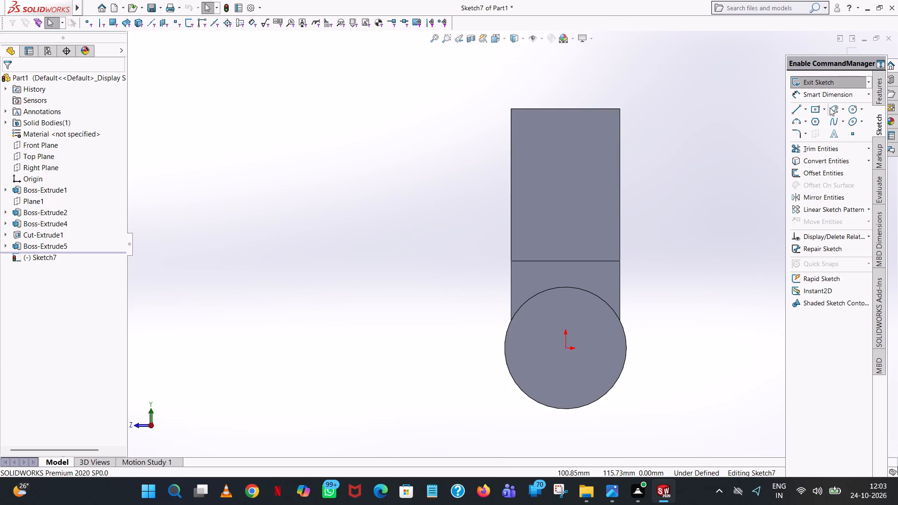
left_click(850, 110)
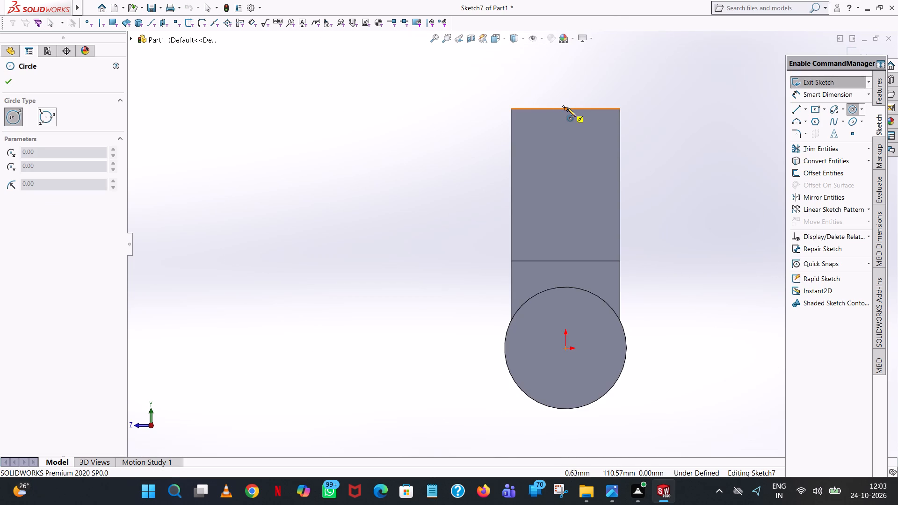
left_click(567, 108)
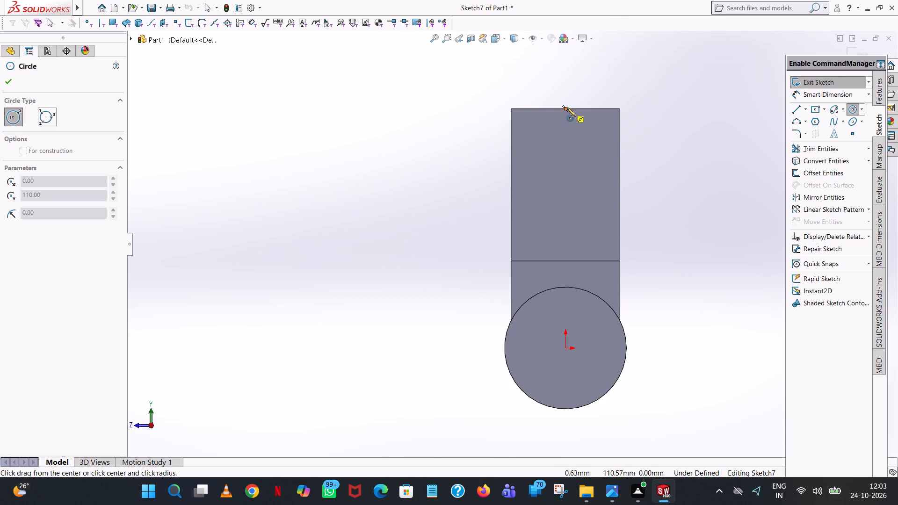
left_click(621, 109)
right_click(621, 109)
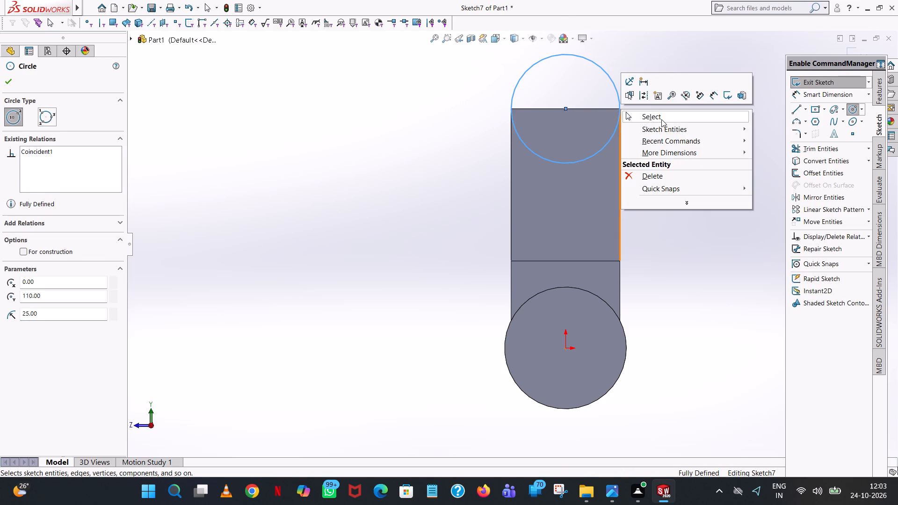
left_click(661, 119)
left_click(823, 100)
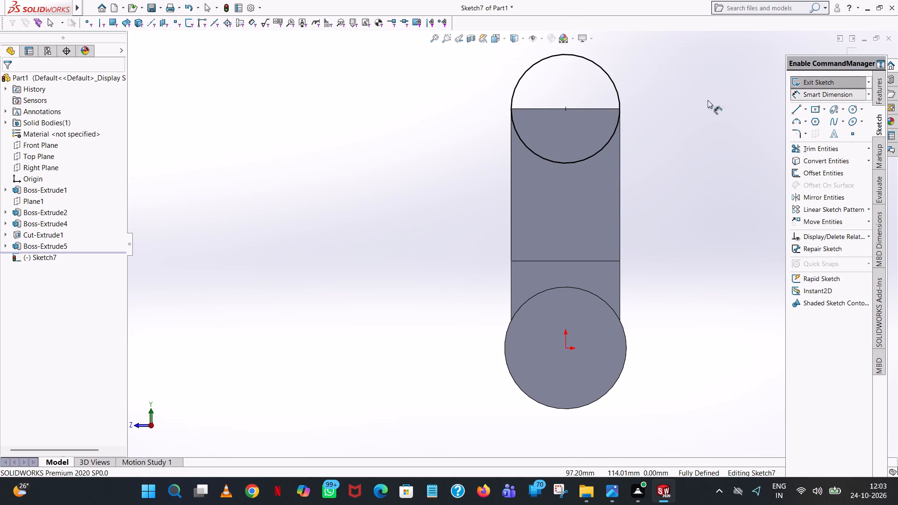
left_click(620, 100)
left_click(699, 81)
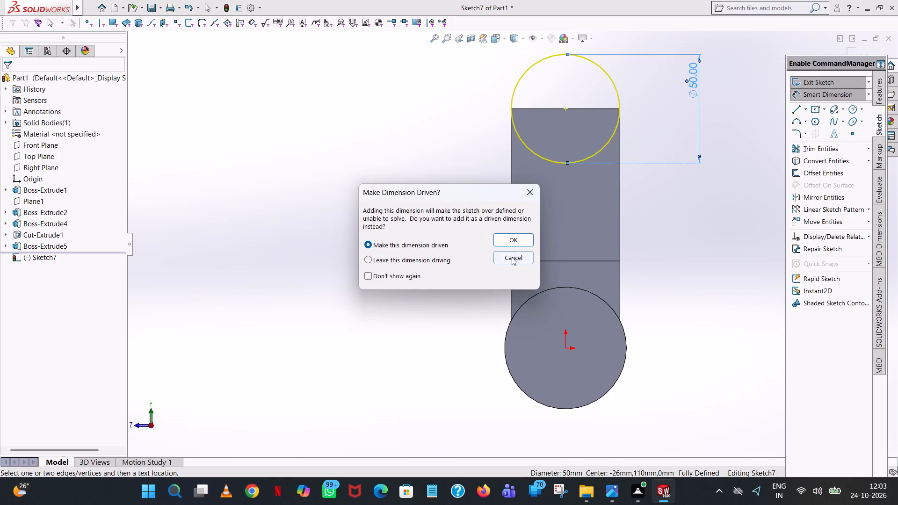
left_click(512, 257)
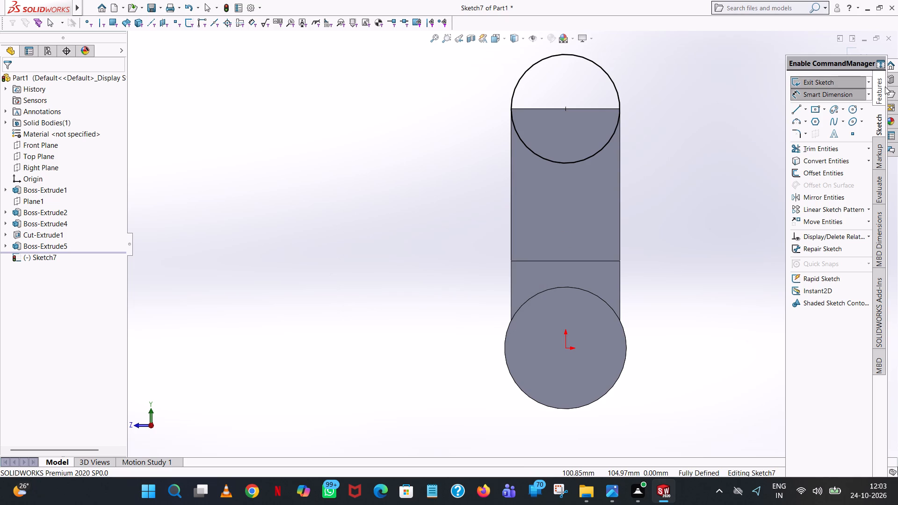
Extrude the circle 3 mm in the first direction and 43 mm in the second, merging it with the body.
left_click(881, 87)
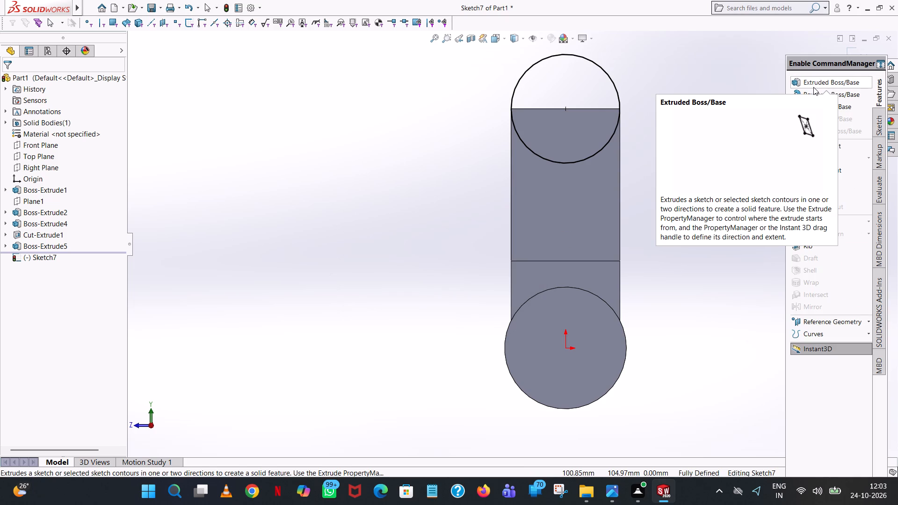
left_click(813, 86)
middle_click_drag(673, 125, 749, 146)
scroll(678, 123, "up", 1)
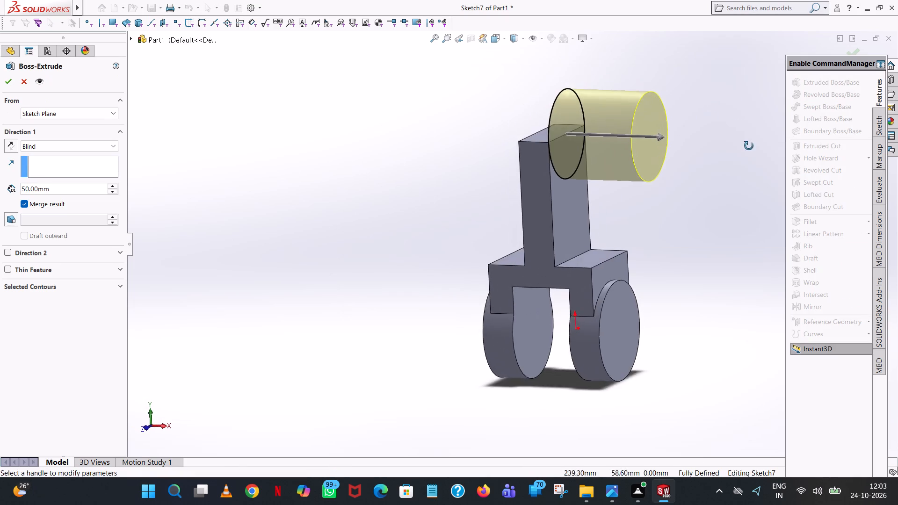
middle_click_drag(749, 146, 767, 182)
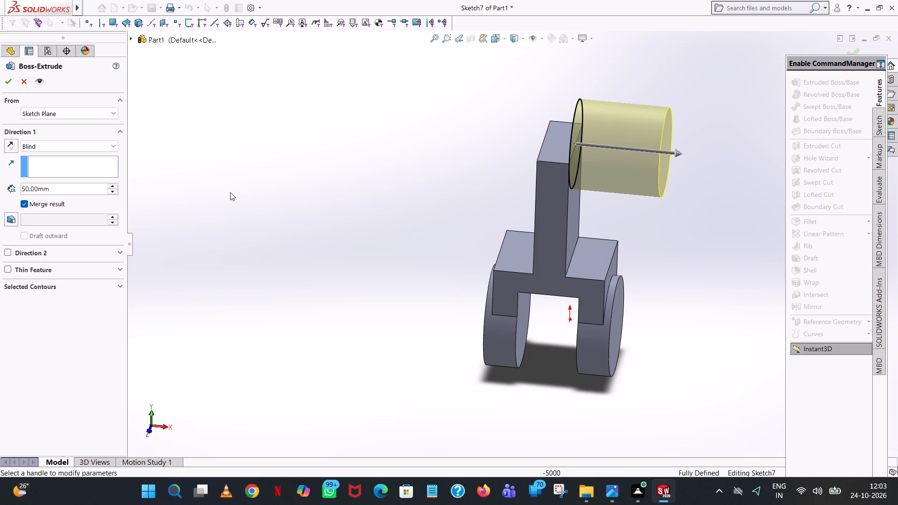
key("ctrl+7")
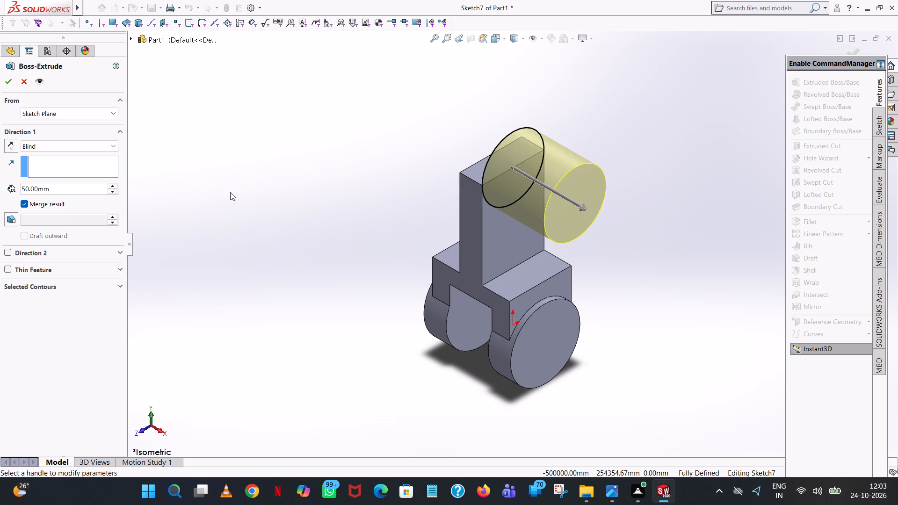
left_click(4, 252)
left_click(6, 252)
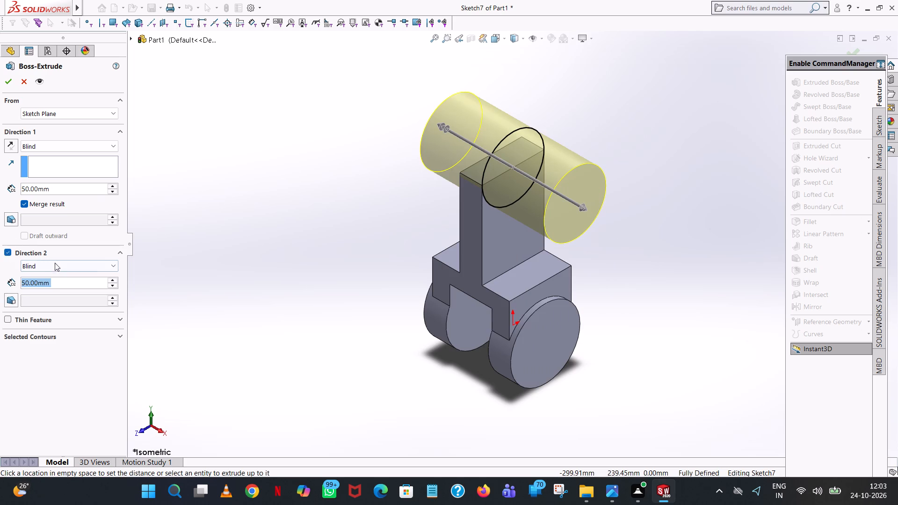
double_click(70, 189)
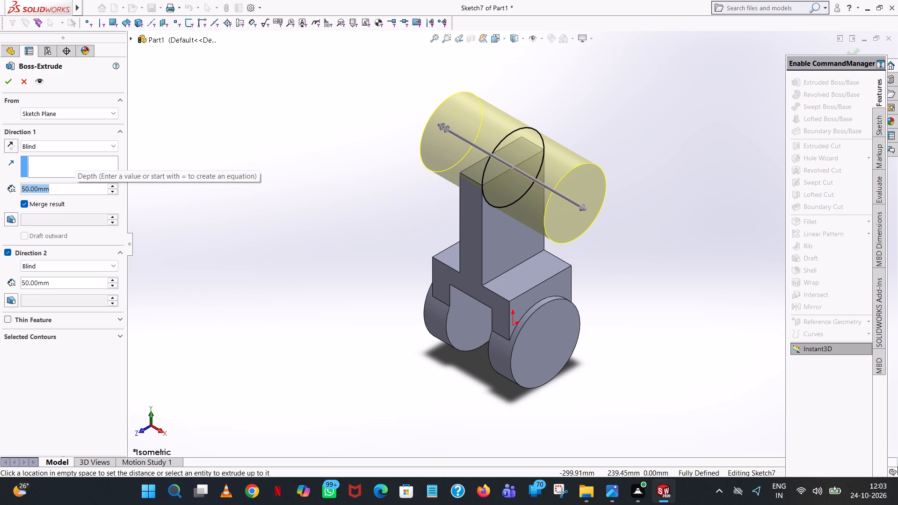
key("3")
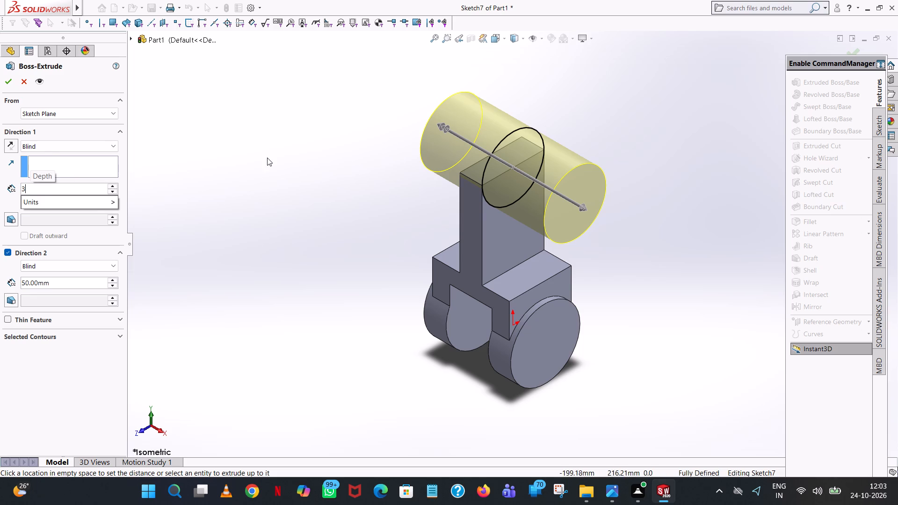
left_click(268, 158)
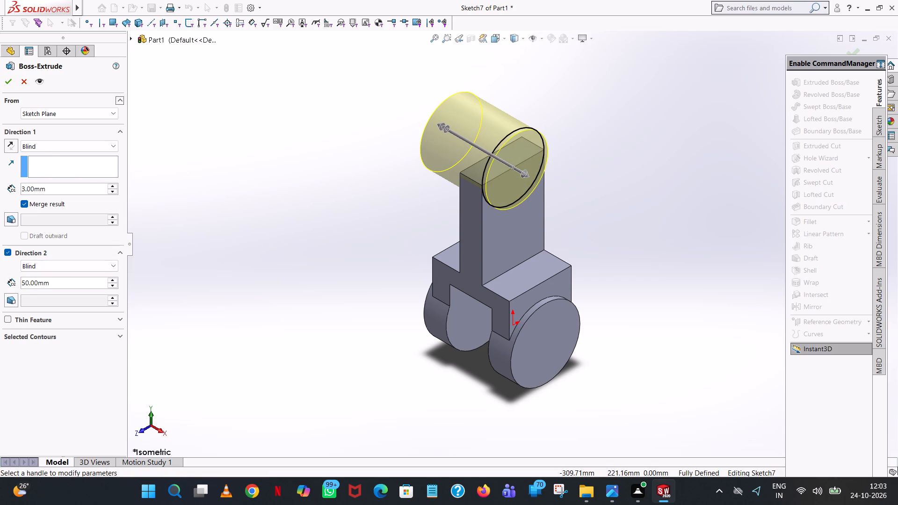
double_click(59, 282)
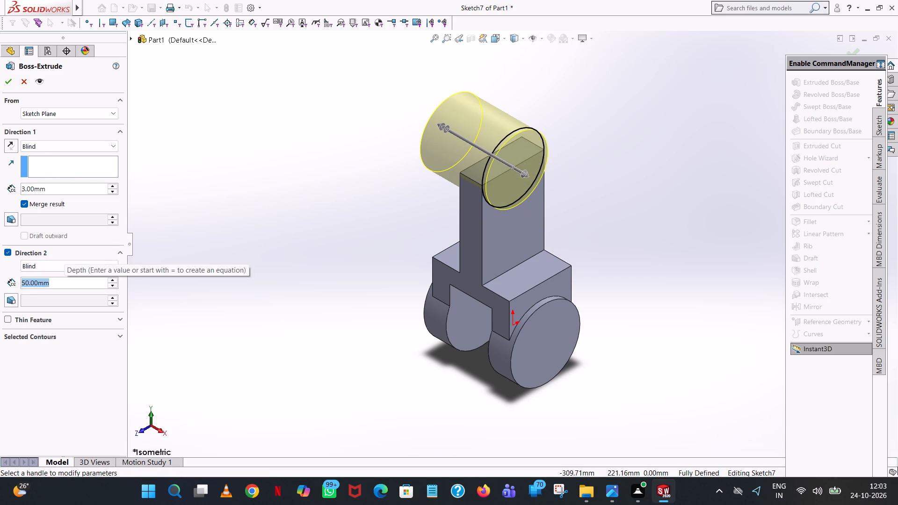
type("43")
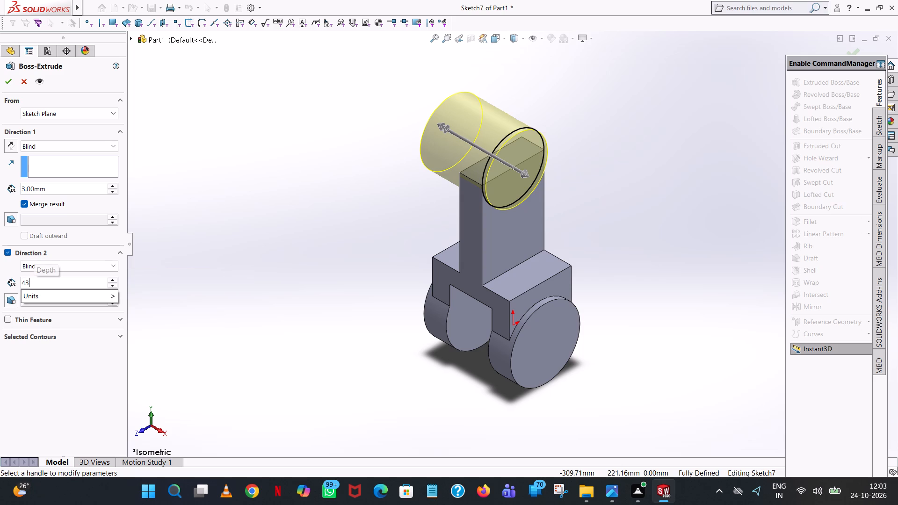
key("Return")
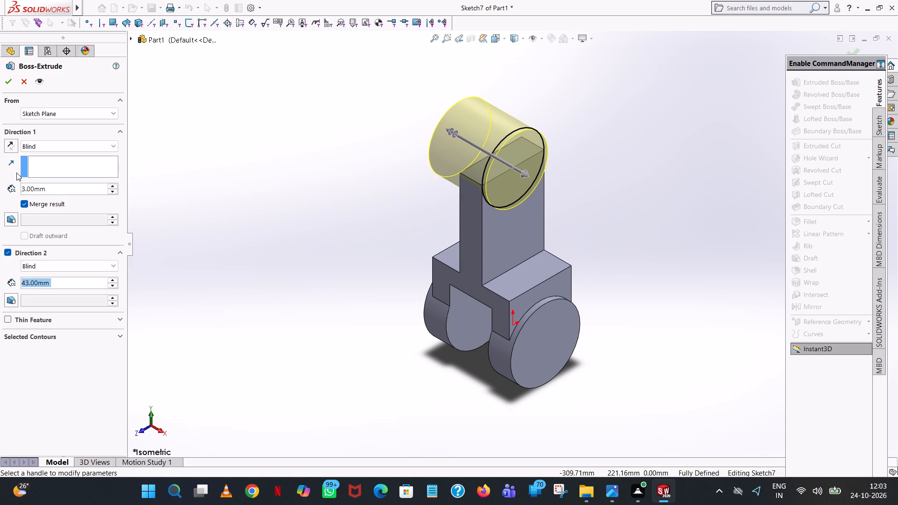
left_click(9, 81)
left_click(260, 196)
Examine the cylinder, the upright boss and the forked base from several sides.
scroll(437, 219, "up", 1)
middle_click_drag(437, 219, 438, 219)
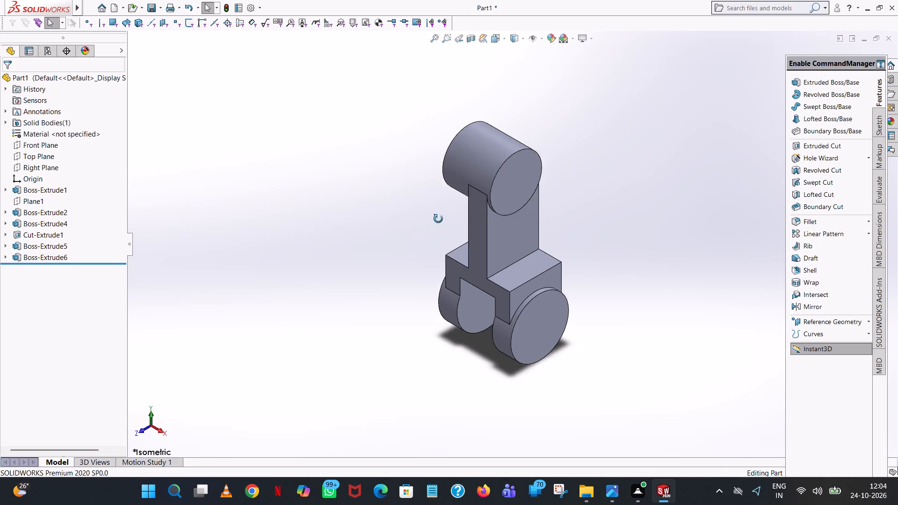
middle_click_drag(438, 219, 472, 170)
scroll(505, 212, "down", 6)
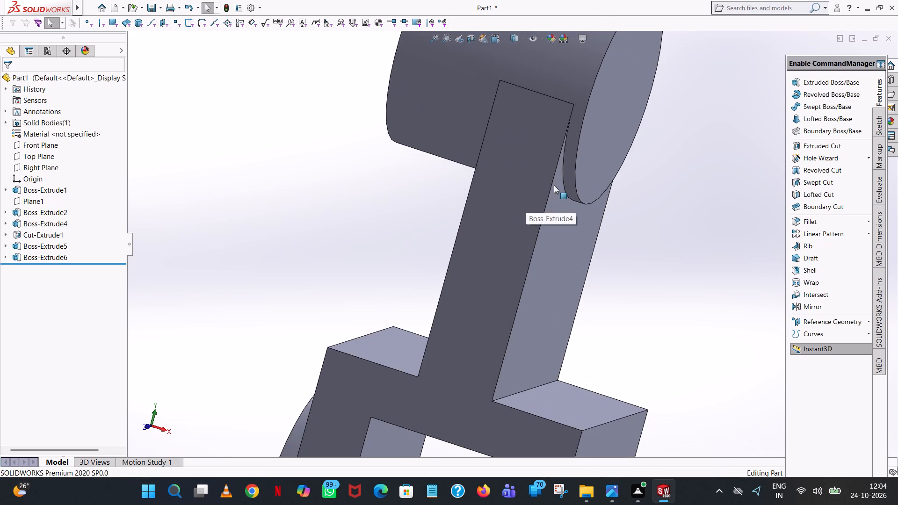
scroll(554, 185, "up", 4)
scroll(599, 168, "up", 4)
middle_click_drag(599, 168, 539, 167)
scroll(599, 168, "up", 1)
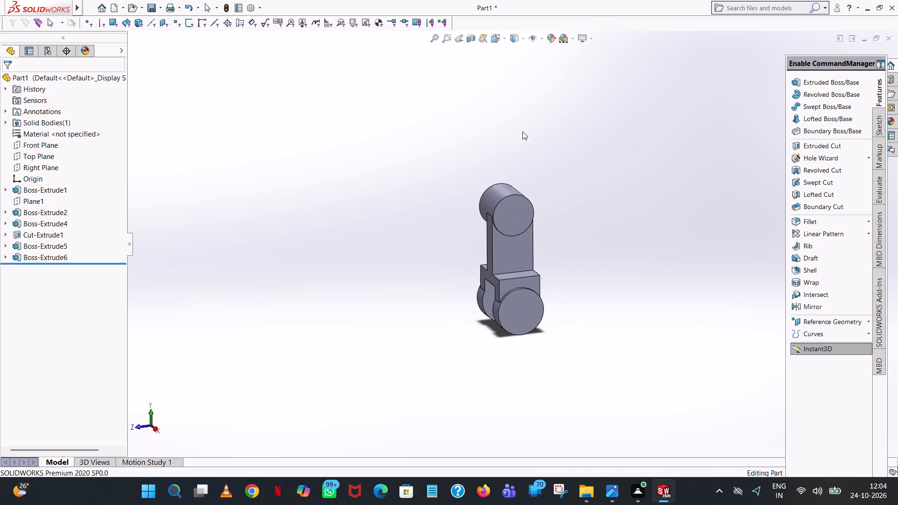
middle_click_drag(521, 119, 531, 105)
scroll(522, 114, "up", 3)
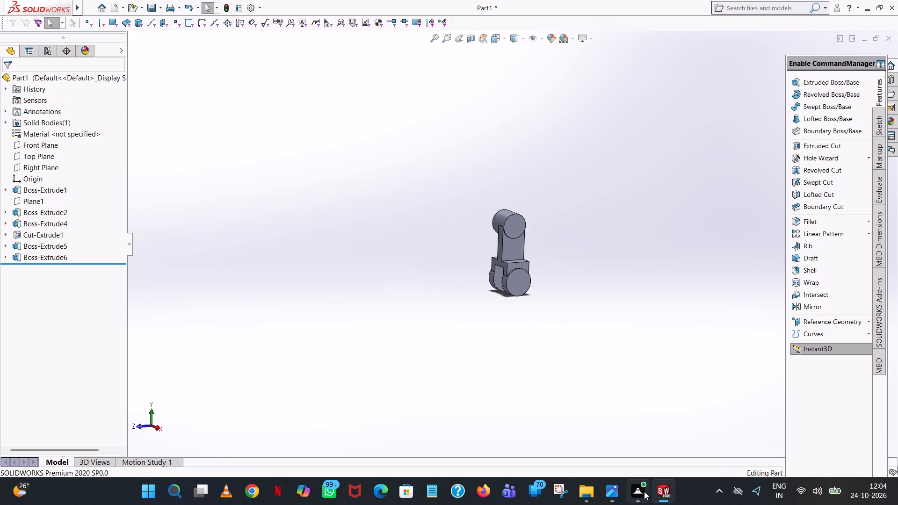
scroll(483, 236, "down", 1)
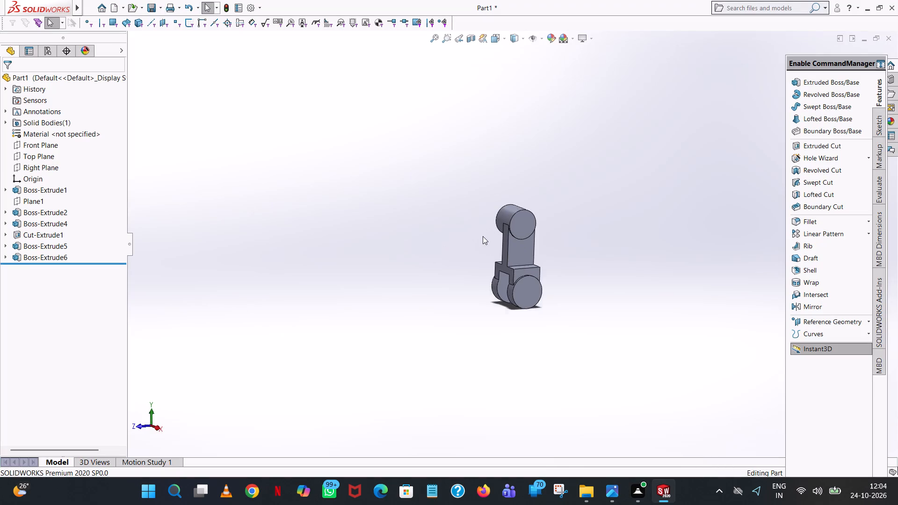
scroll(483, 236, "down", 3)
middle_click_drag(541, 272, 615, 256)
scroll(608, 251, "down", 2)
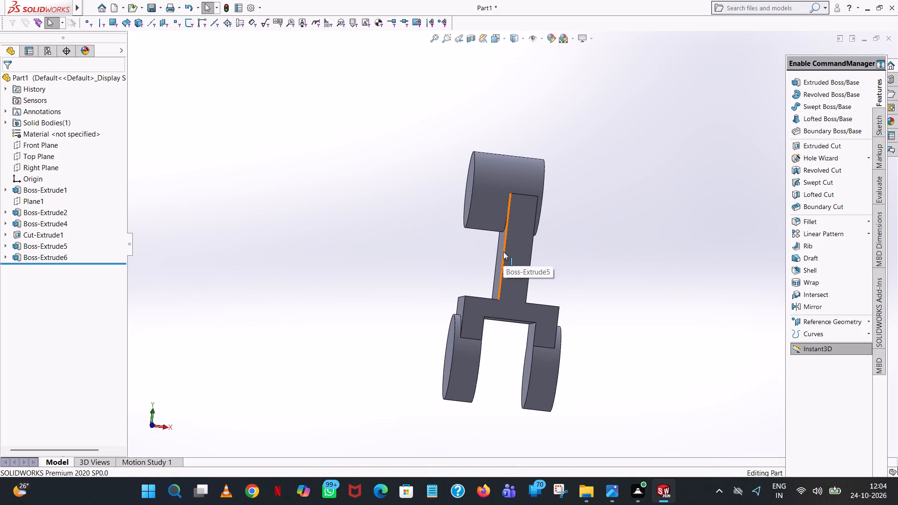
scroll(492, 250, "up", 1)
middle_click_drag(490, 251, 457, 265)
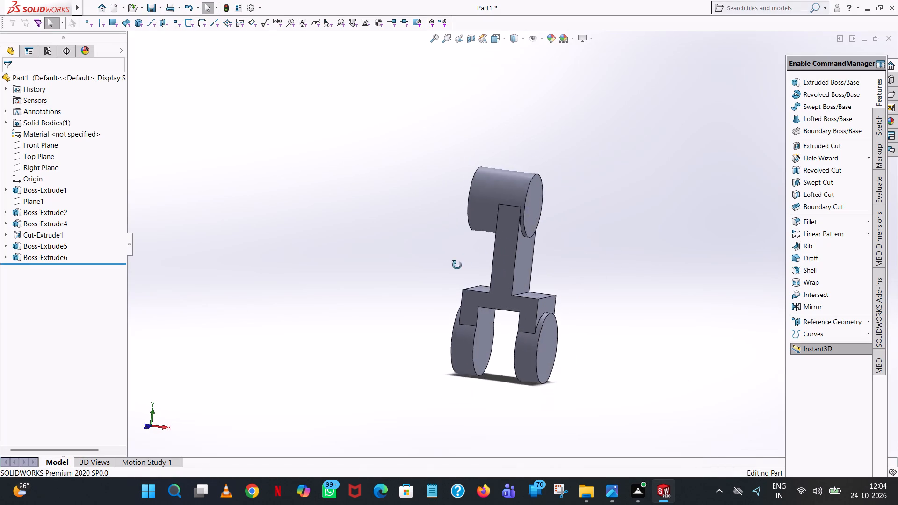
middle_click_drag(457, 265, 394, 260)
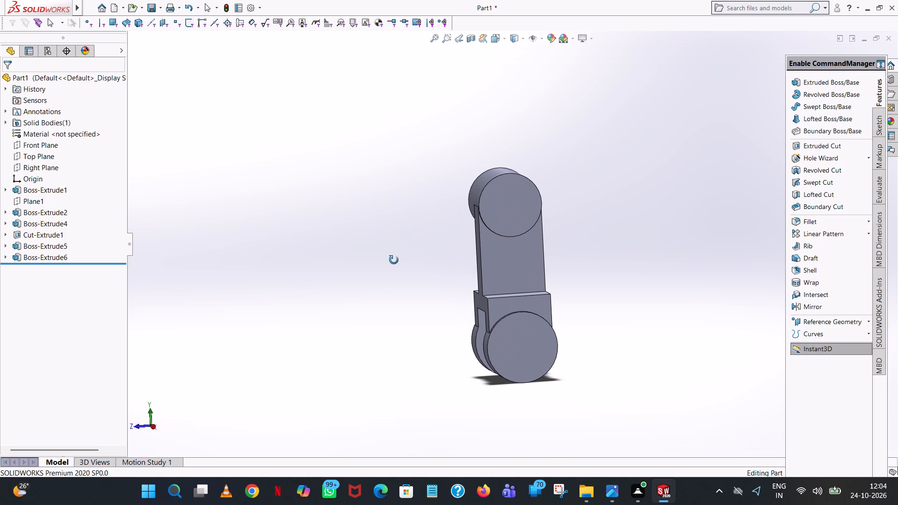
middle_click_drag(394, 260, 424, 309)
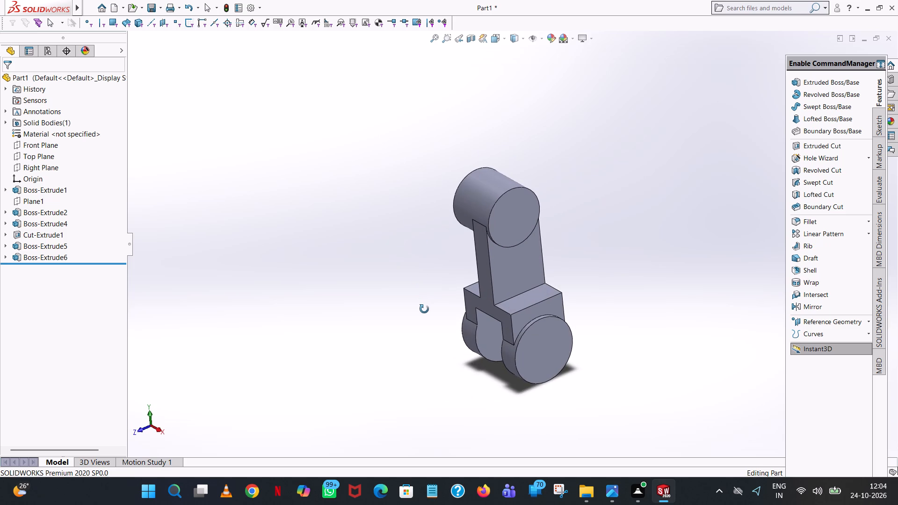
middle_click_drag(424, 309, 438, 286)
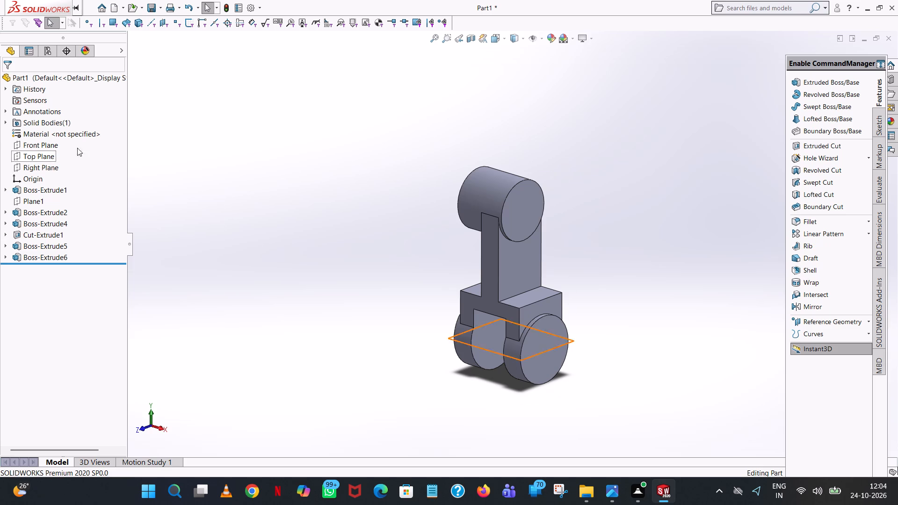
middle_click_drag(473, 162, 482, 183)
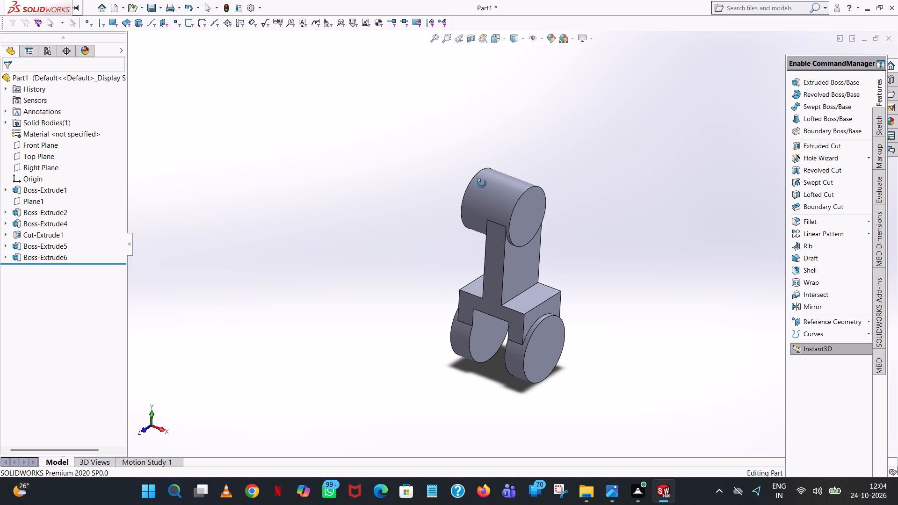
middle_click_drag(482, 183, 483, 187)
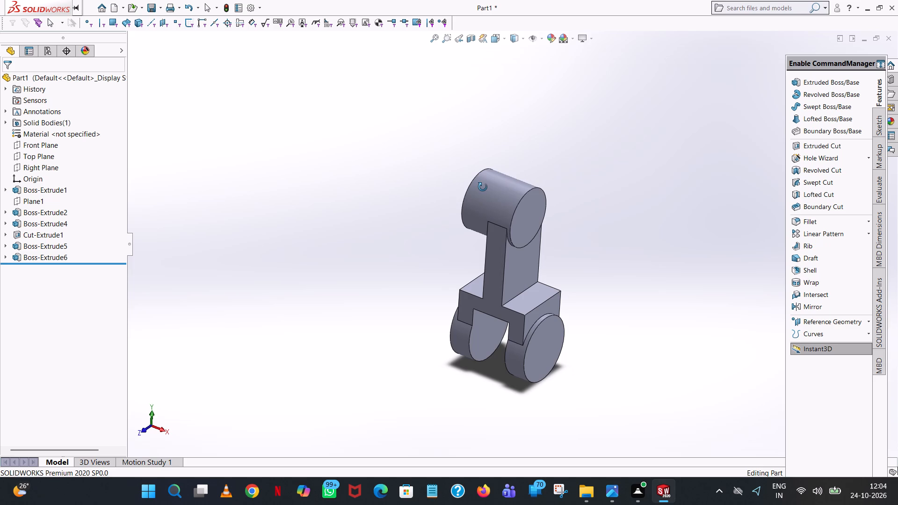
middle_click_drag(483, 187, 492, 265)
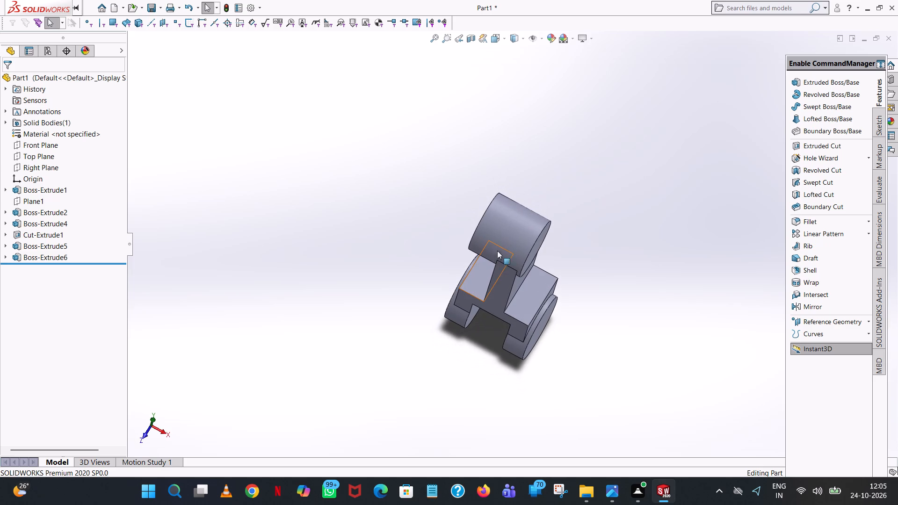
middle_click_drag(659, 280, 637, 206)
scroll(644, 140, "up", 1)
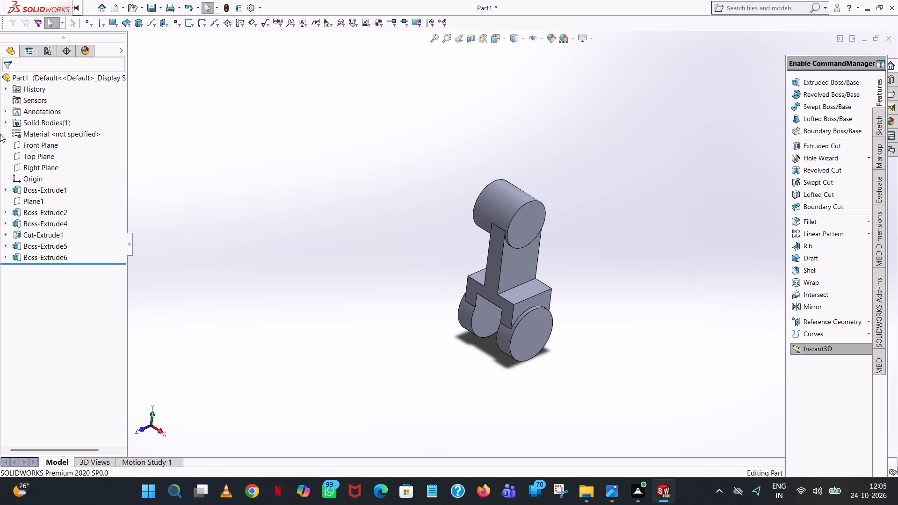
Create a reference plane offset 135 mm above the Top Plane, at the top of the cylinder.
left_click(28, 156)
middle_click_drag(407, 332, 461, 282)
scroll(407, 332, "up", 1)
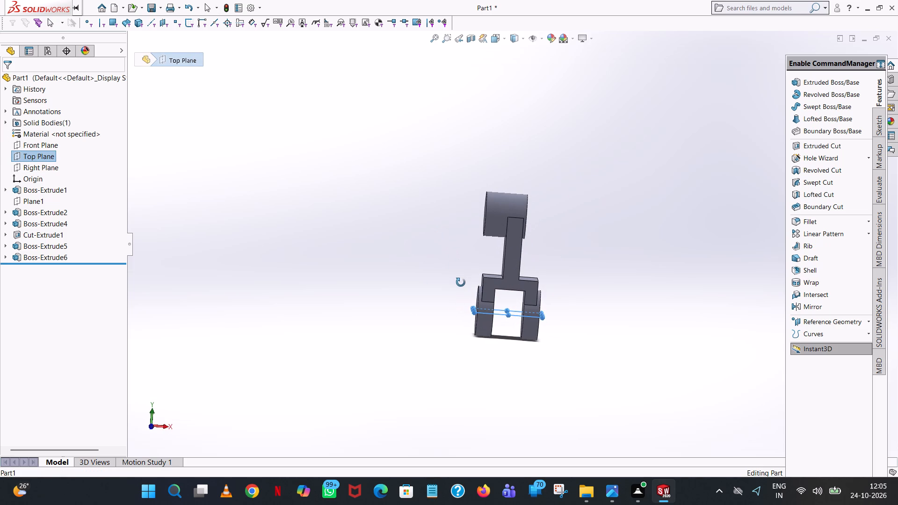
middle_click_drag(461, 282, 456, 290)
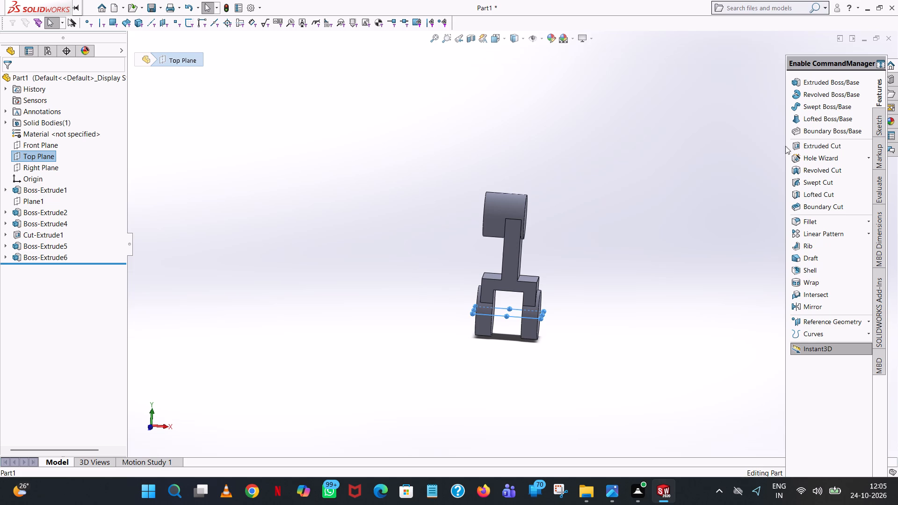
left_click(841, 321)
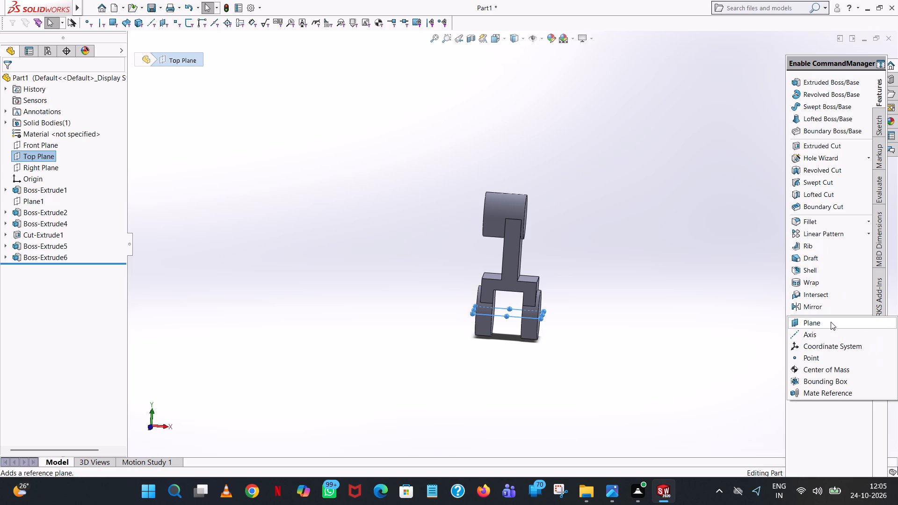
left_click(831, 322)
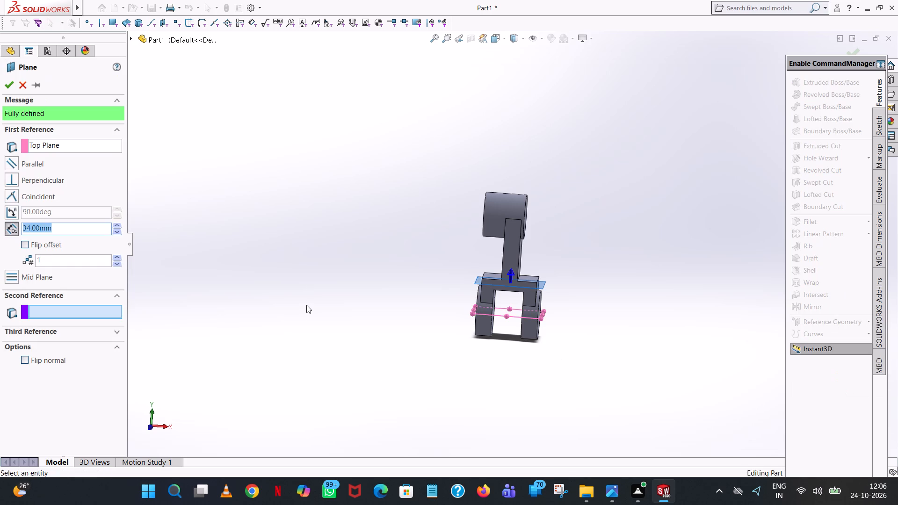
type("110+25")
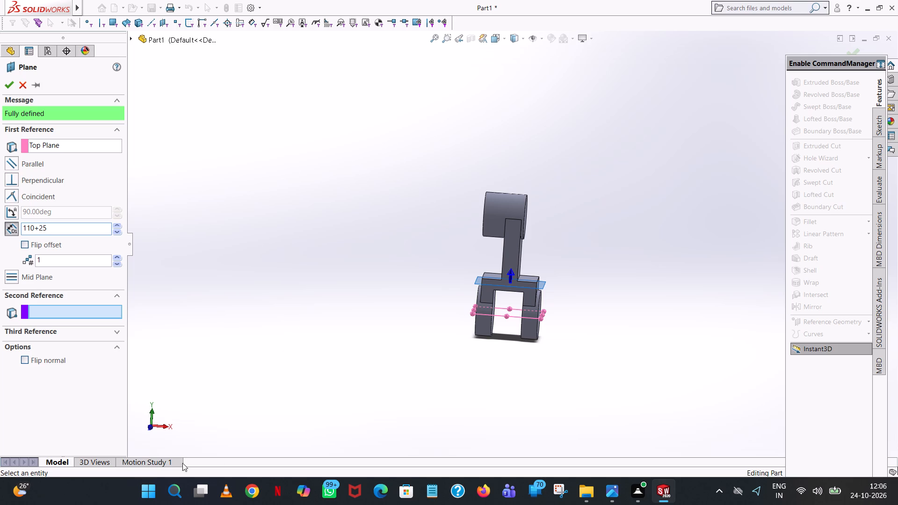
left_click(98, 402)
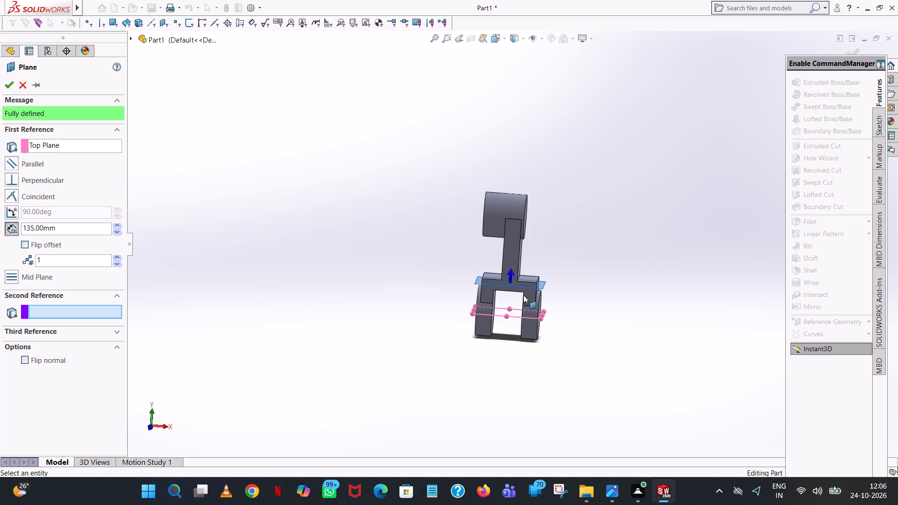
scroll(543, 216, "down", 6)
middle_click_drag(543, 215, 550, 198)
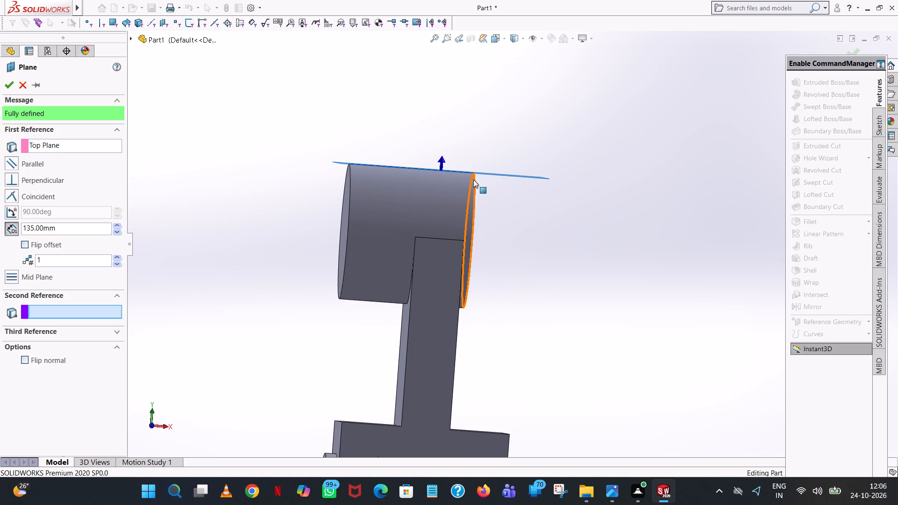
scroll(471, 179, "down", 8)
middle_click_drag(463, 196, 457, 190)
scroll(461, 198, "up", 1)
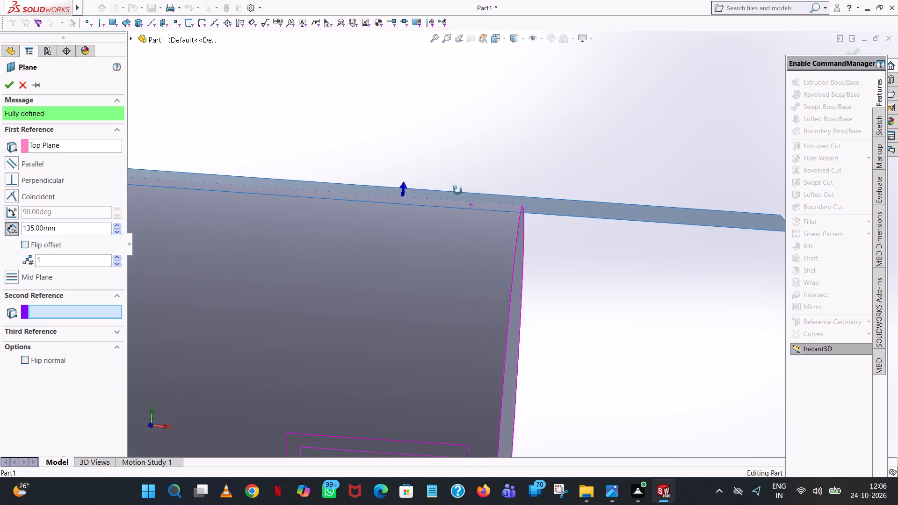
middle_click_drag(457, 190, 460, 212)
scroll(460, 212, "down", 1)
scroll(460, 213, "up", 7)
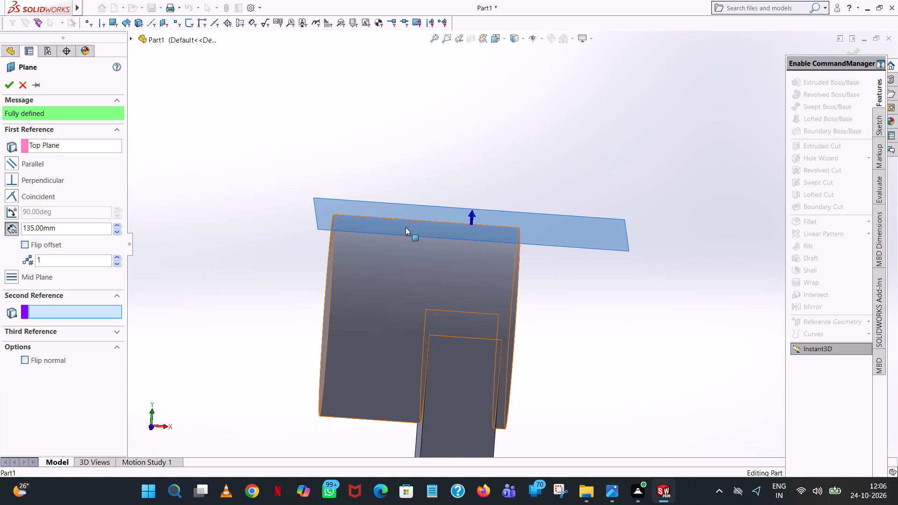
scroll(405, 228, "up", 2)
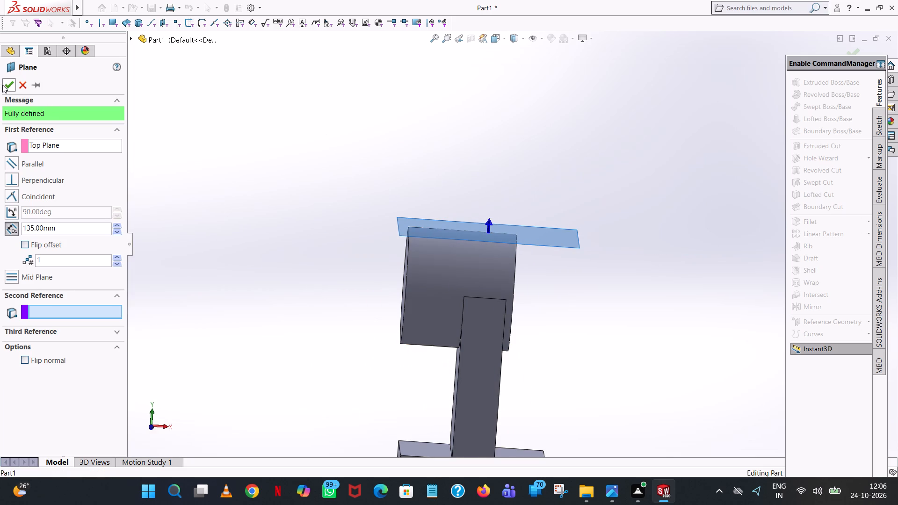
left_click(5, 85)
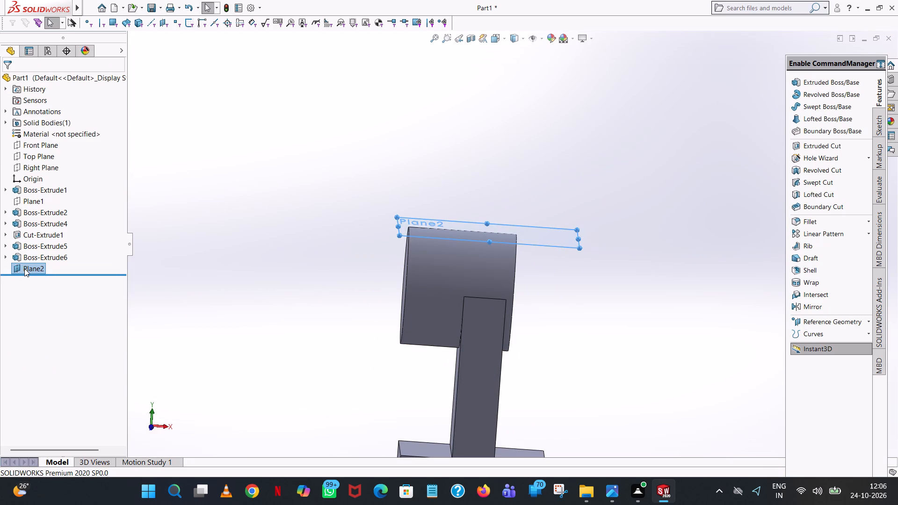
On the new offset plane, sketch a 14 mm line inward from the cylinder's end edge, level with the origin, and a 55 mm perpendicular line toward +Z.
left_click(24, 268)
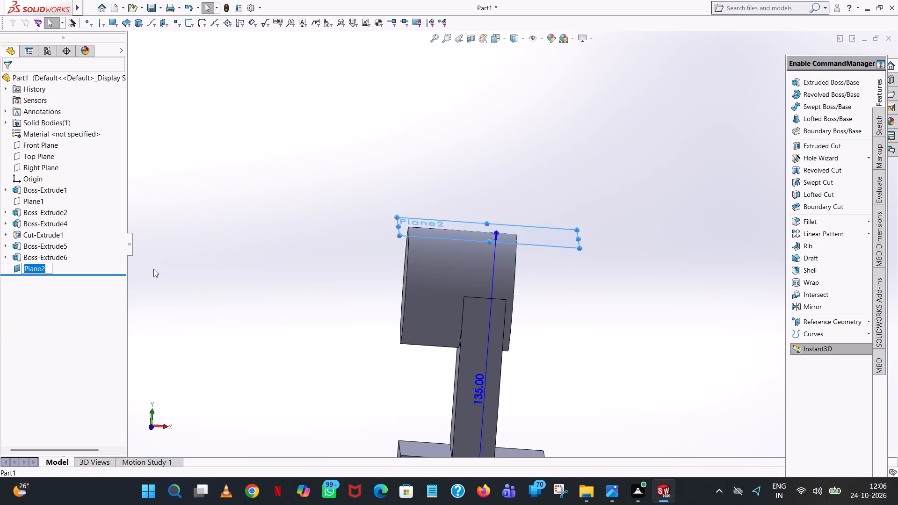
left_click(153, 269)
left_click(39, 267)
left_click(45, 257)
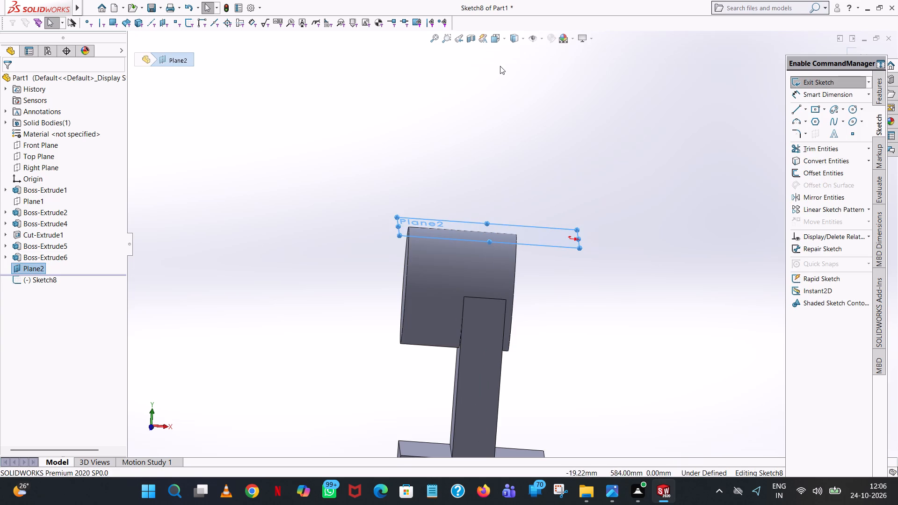
middle_click_drag(498, 80, 495, 246)
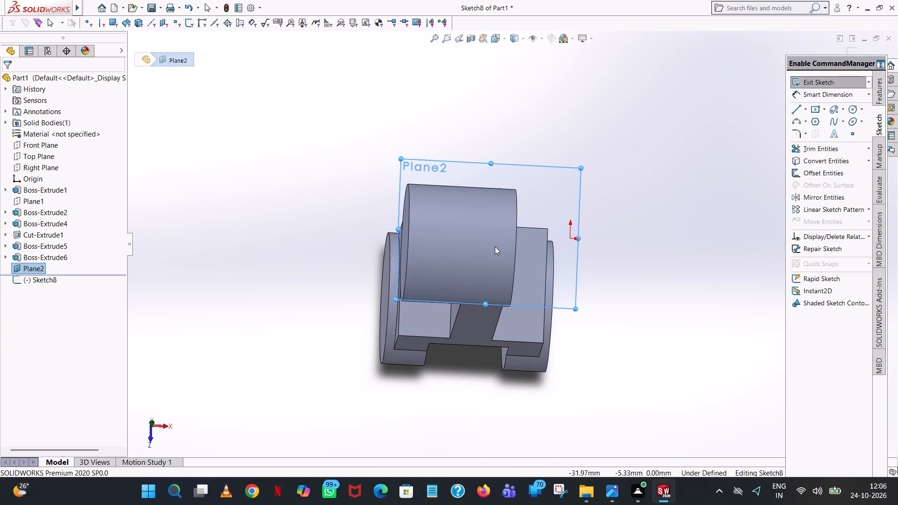
left_click(503, 38)
left_click(550, 87)
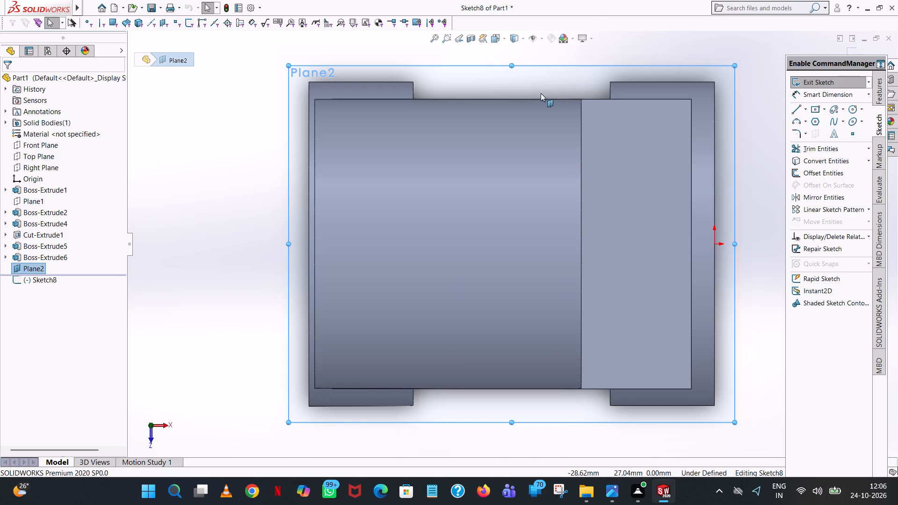
scroll(540, 197, "up", 2)
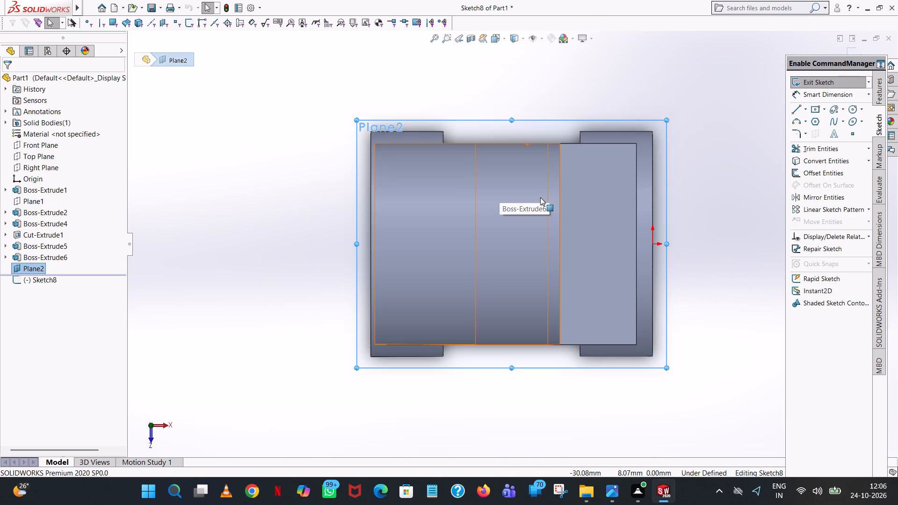
scroll(540, 197, "up", 1)
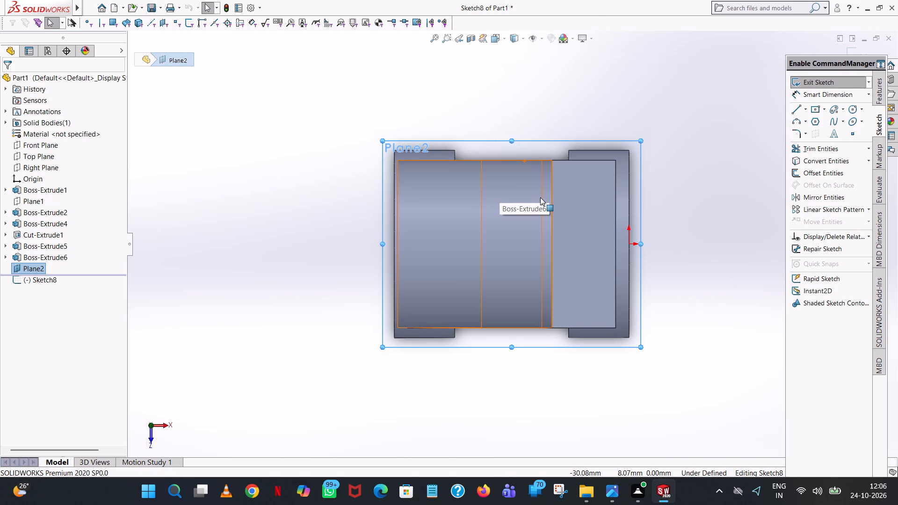
scroll(540, 197, "up", 1)
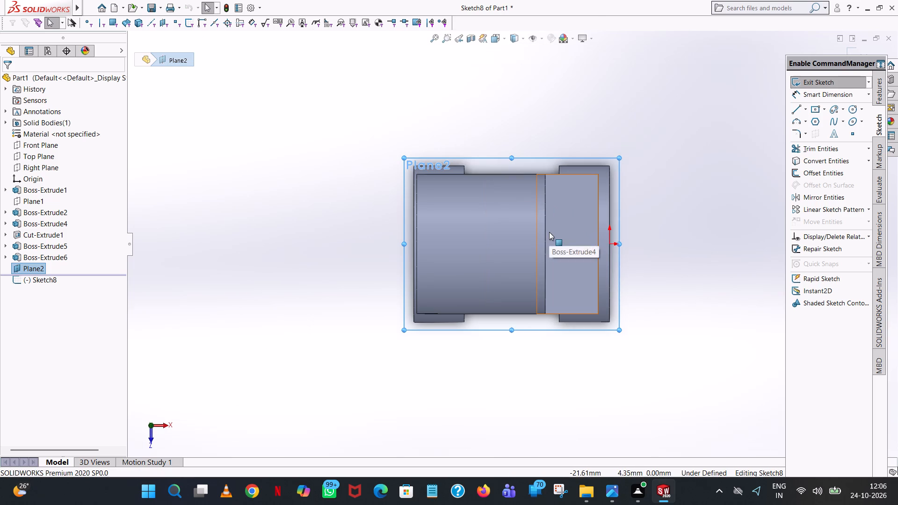
middle_click_drag(573, 253, 574, 230)
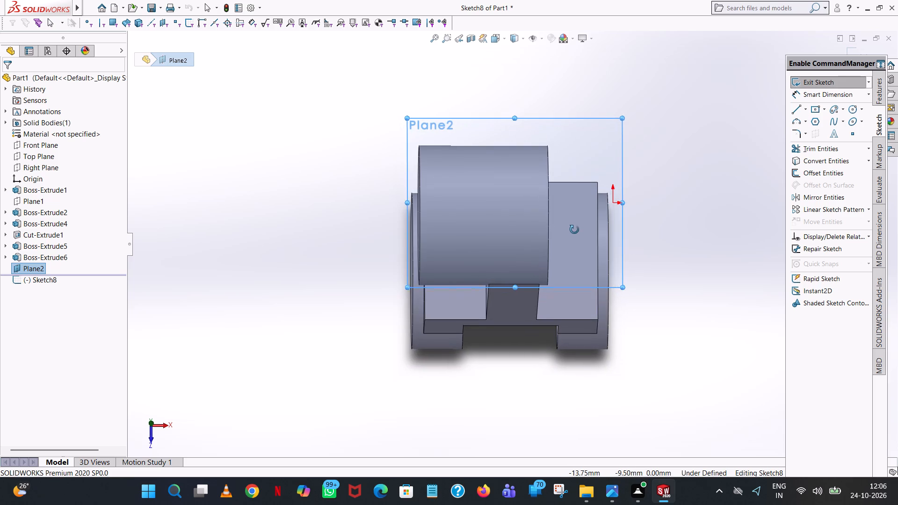
middle_click_drag(574, 230, 574, 233)
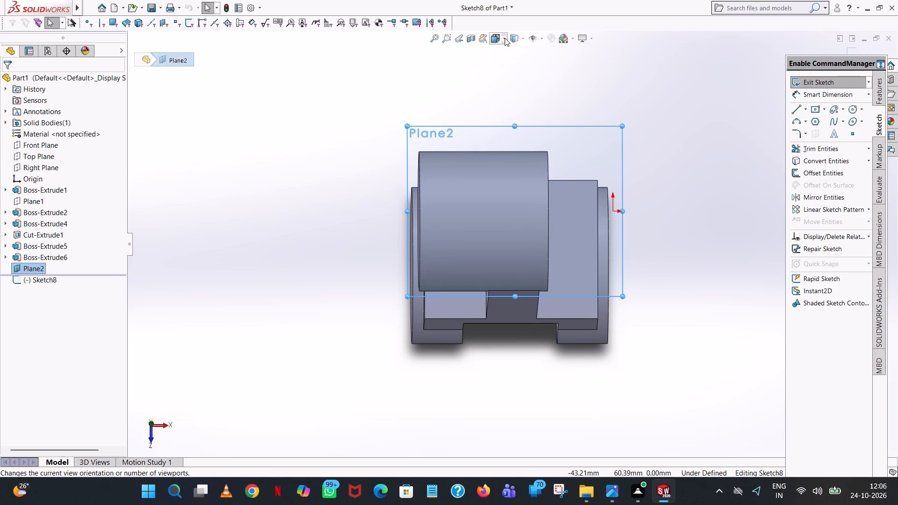
left_click(505, 38)
left_click(549, 89)
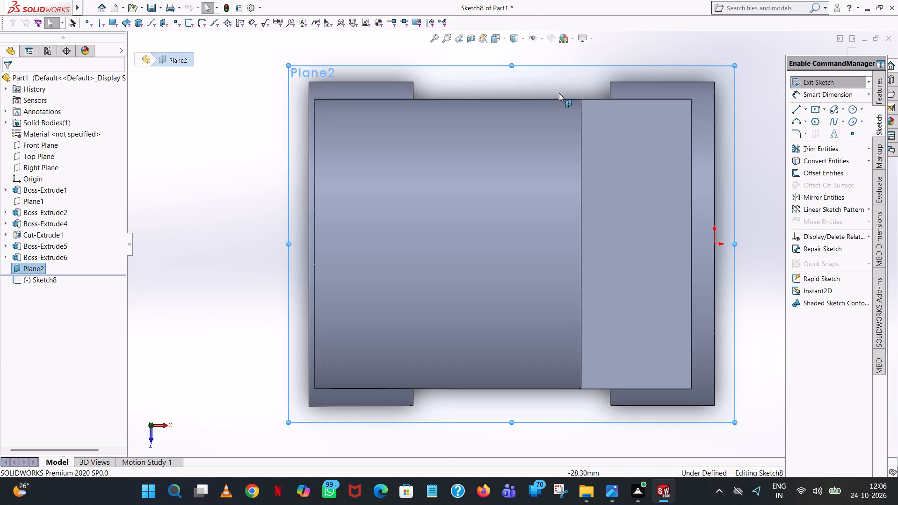
left_click(797, 106)
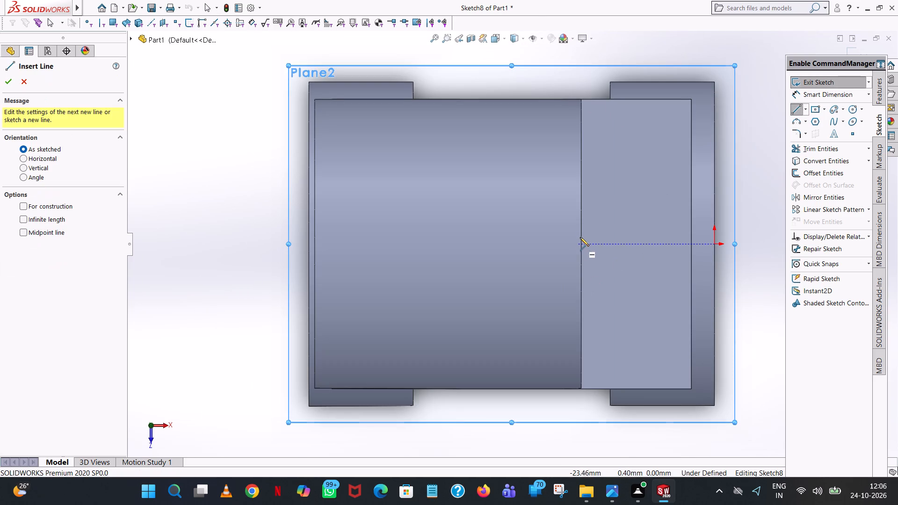
left_click(580, 243)
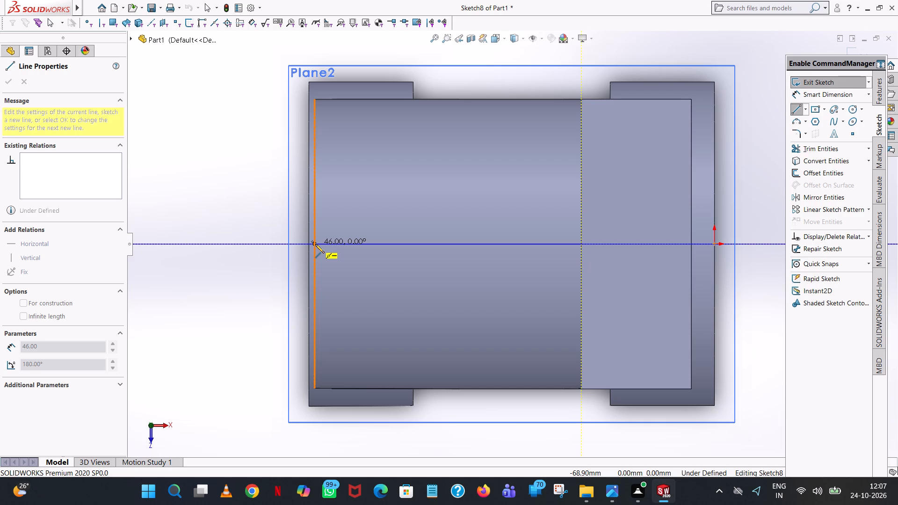
left_click(524, 245)
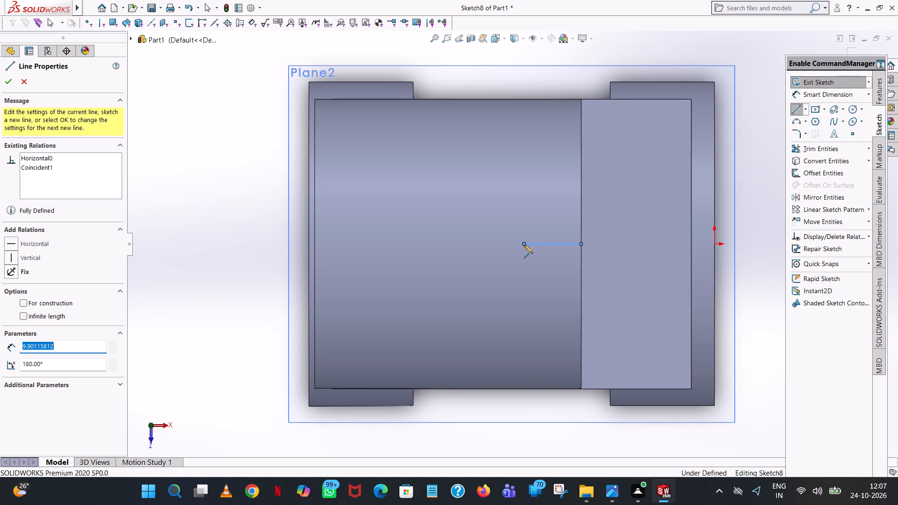
type("14")
key("Return")
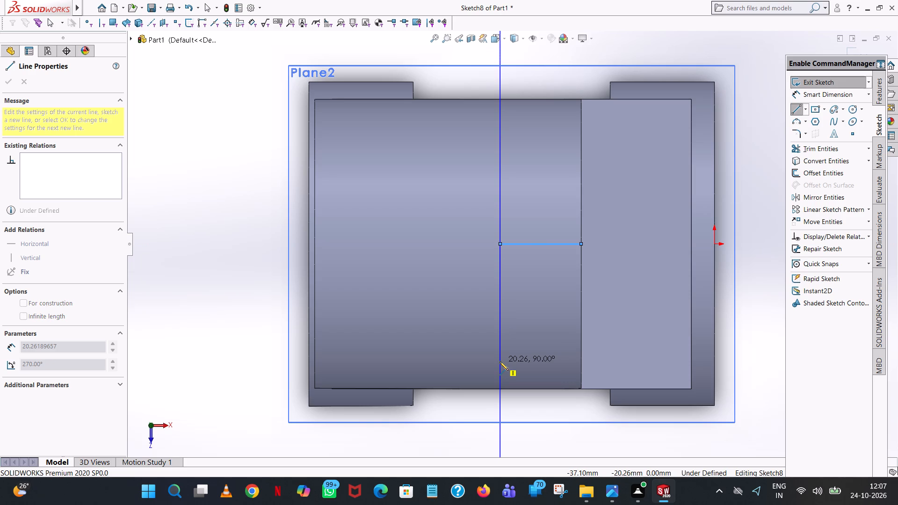
left_click(500, 361)
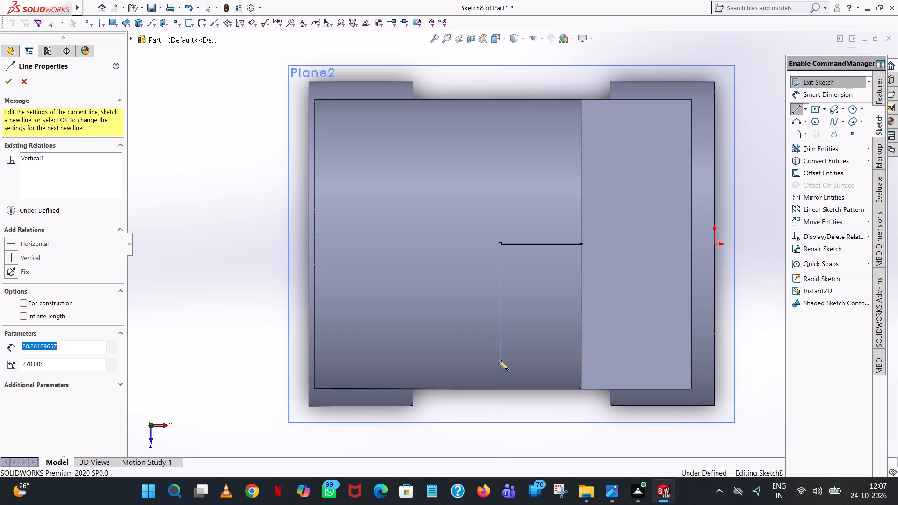
type("85-30")
key("Return")
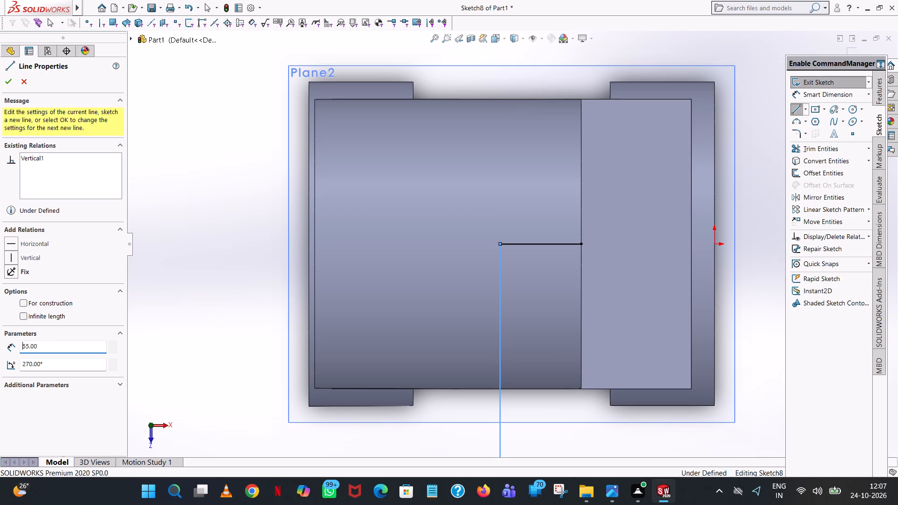
Continue from the end of the 55 mm line with lines 12 mm toward +X, 30 mm toward +Z and 12 mm back, outlining the first prong.
scroll(500, 361, "up", 3)
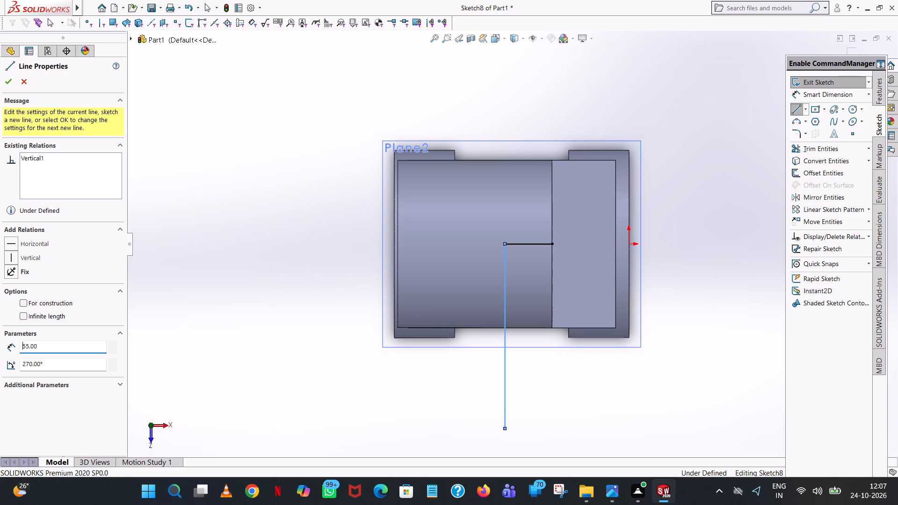
left_click(544, 430)
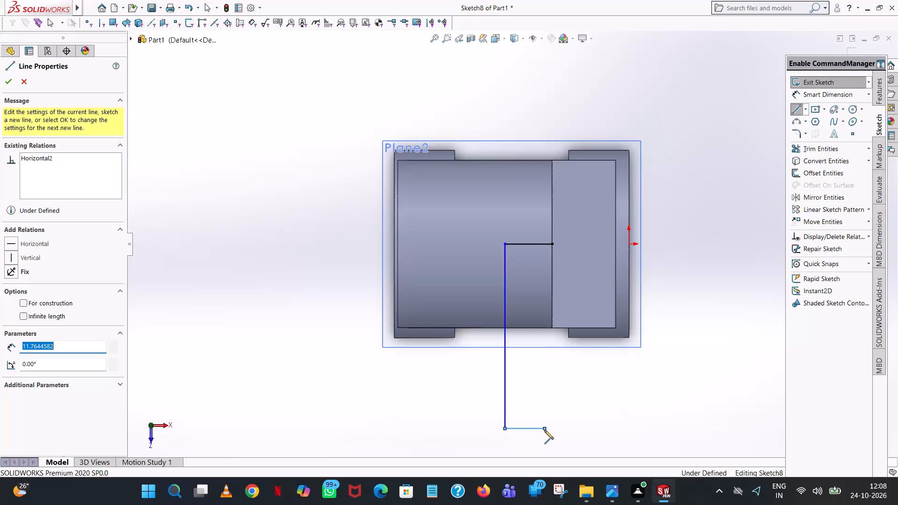
type("12")
key("Return")
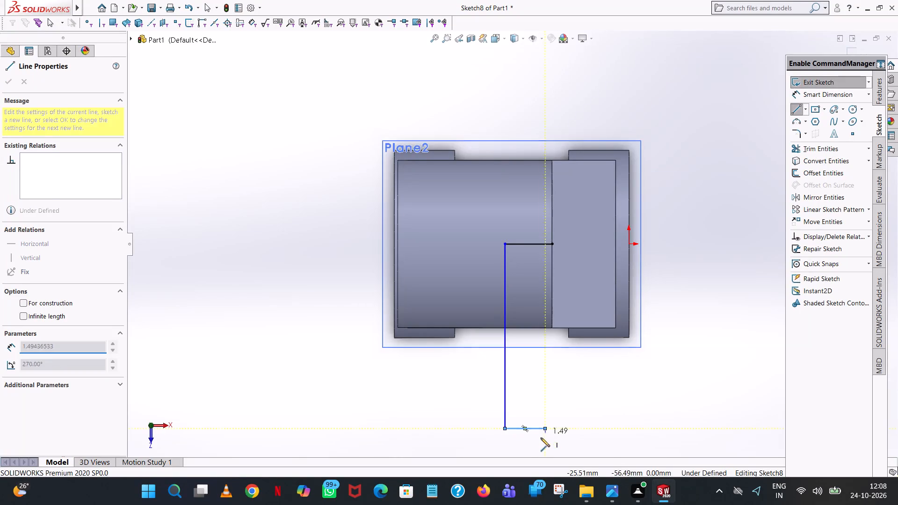
scroll(536, 445, "up", 2)
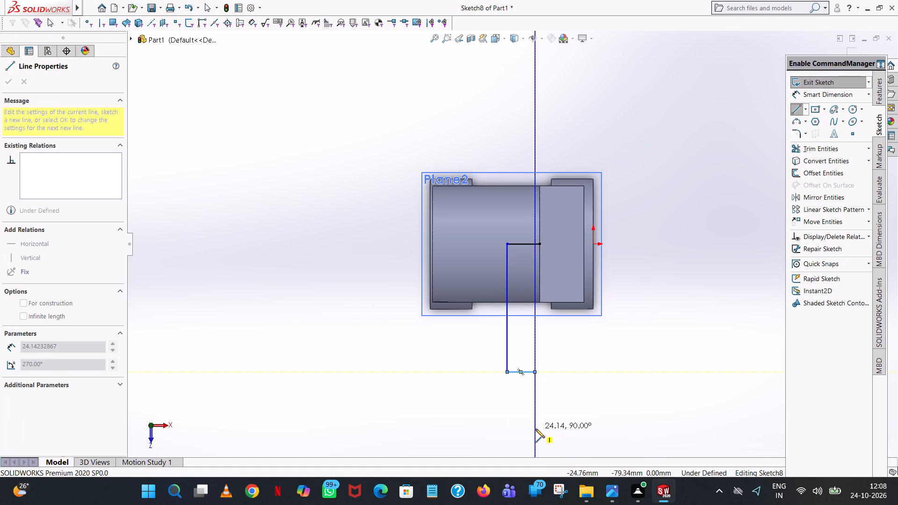
left_click(536, 429)
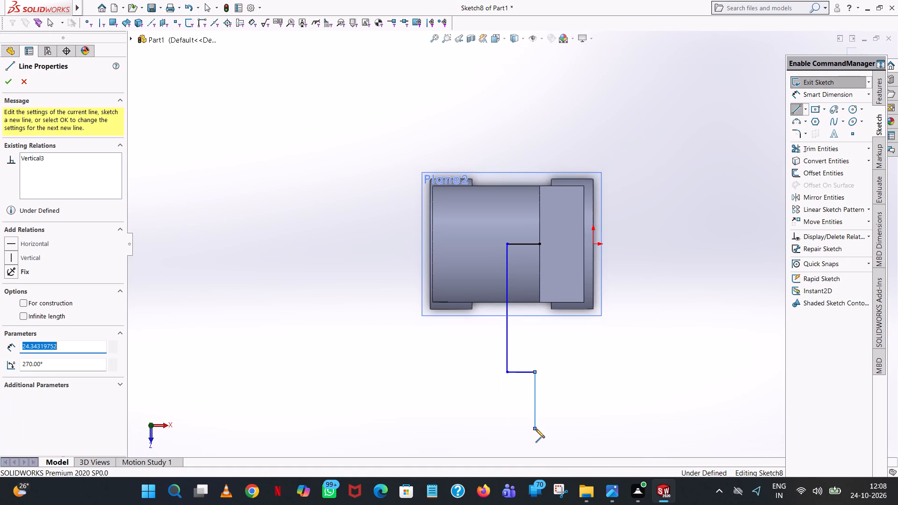
type("30")
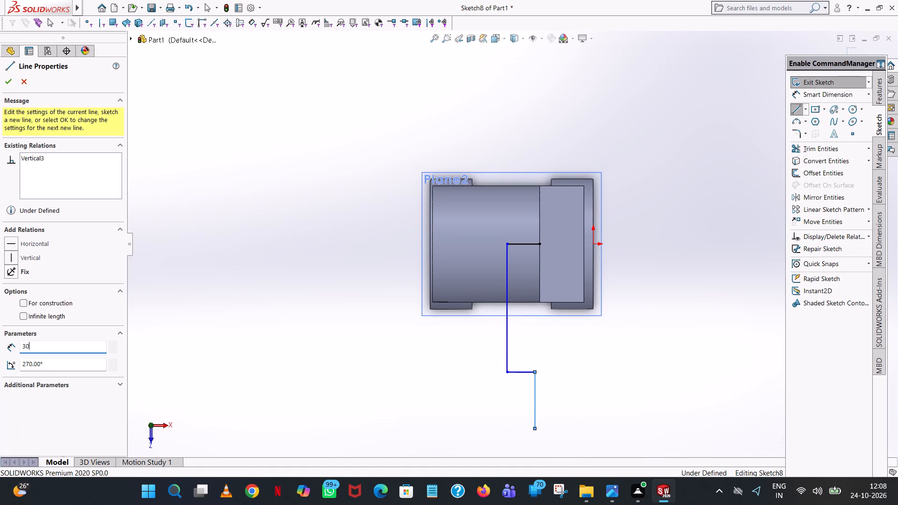
key("Return")
left_click(506, 442)
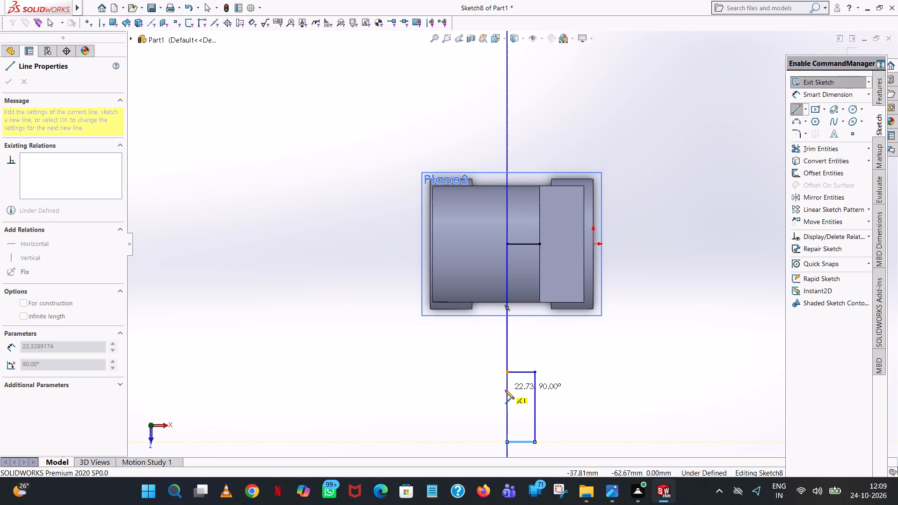
Outline the notch beside the first prong with lines 18 mm toward −Z, 18 mm toward −X and back to the prong's end level.
left_click(505, 390)
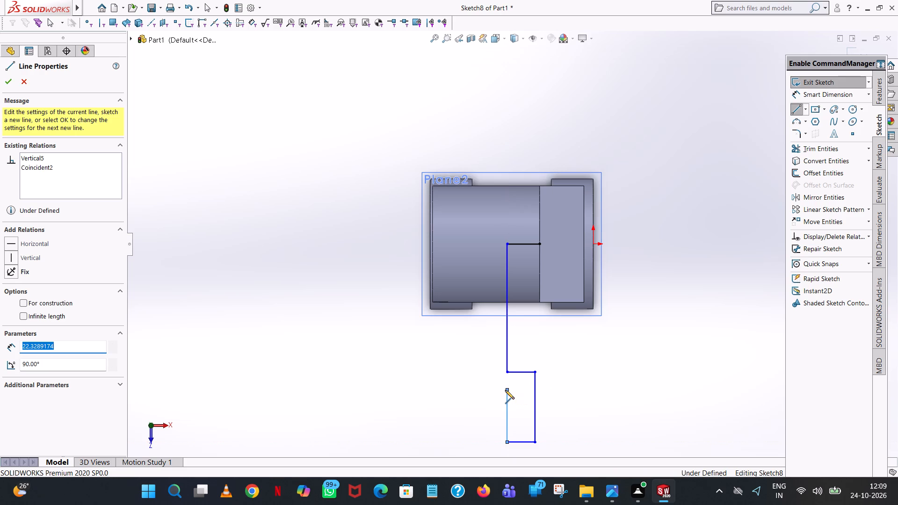
type("30")
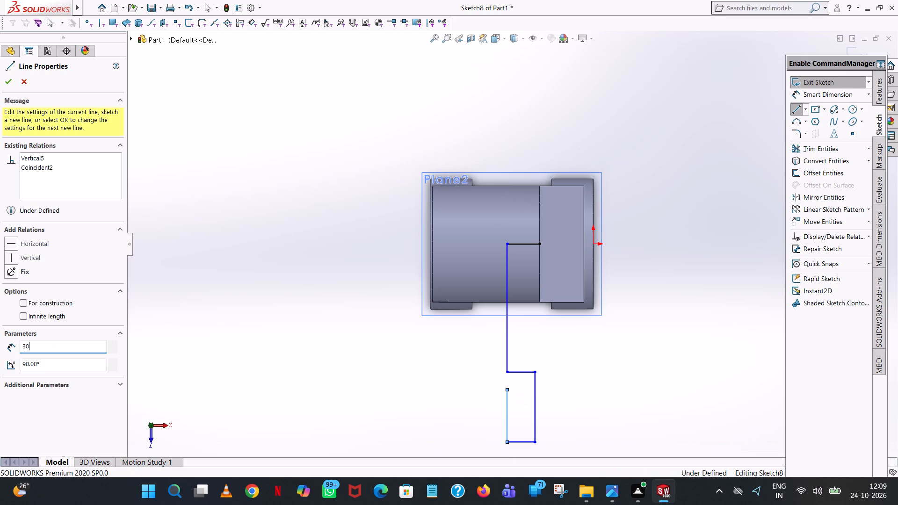
type("-12")
key("Return")
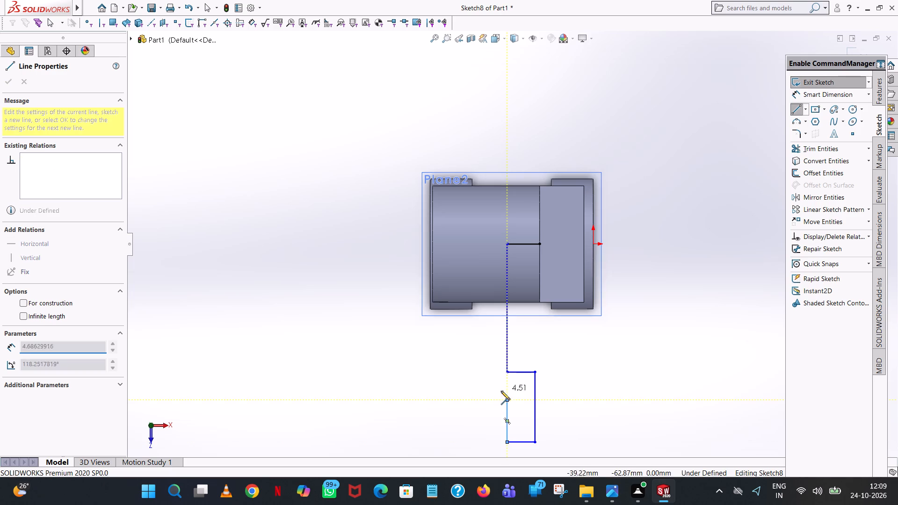
left_click(449, 399)
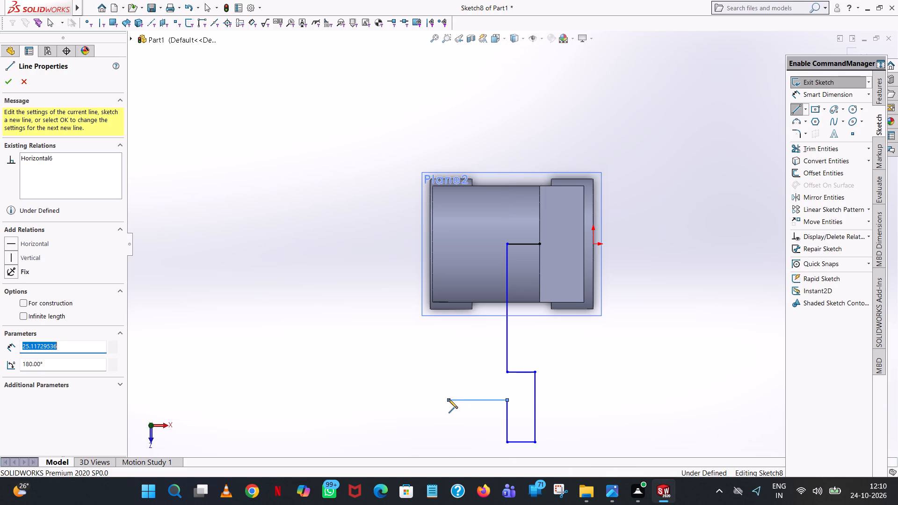
type("18")
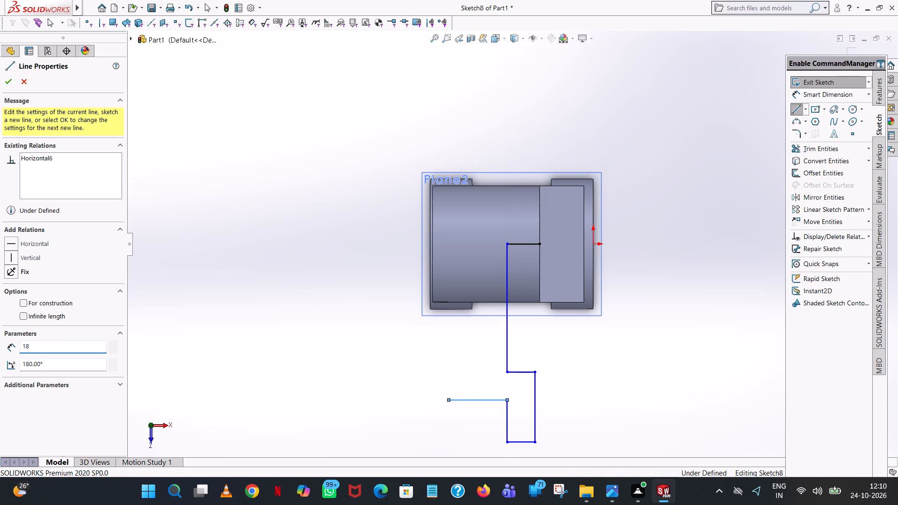
key("Return")
left_click(465, 441)
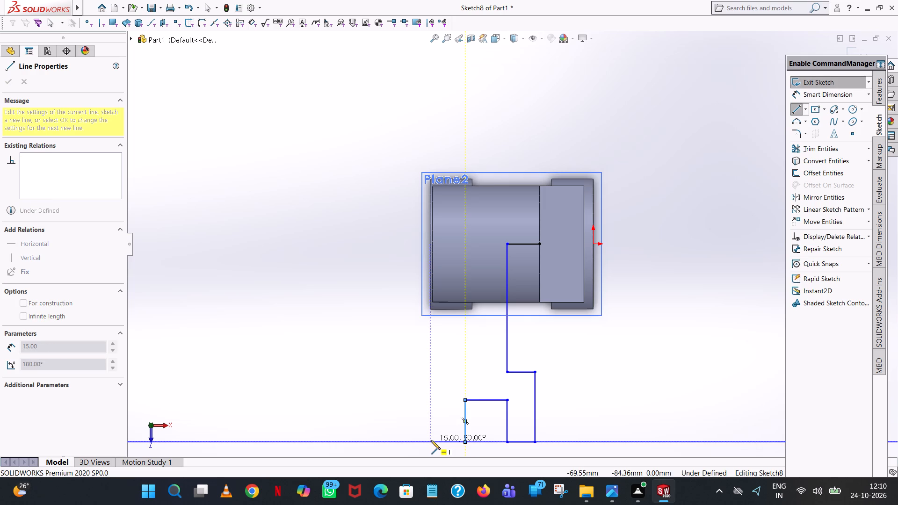
Outline the second prong with lines 12 mm toward −X, 30 mm toward −Z and 12 mm back toward +X, in line with the notch side.
left_click(431, 440)
type("12")
key("Return")
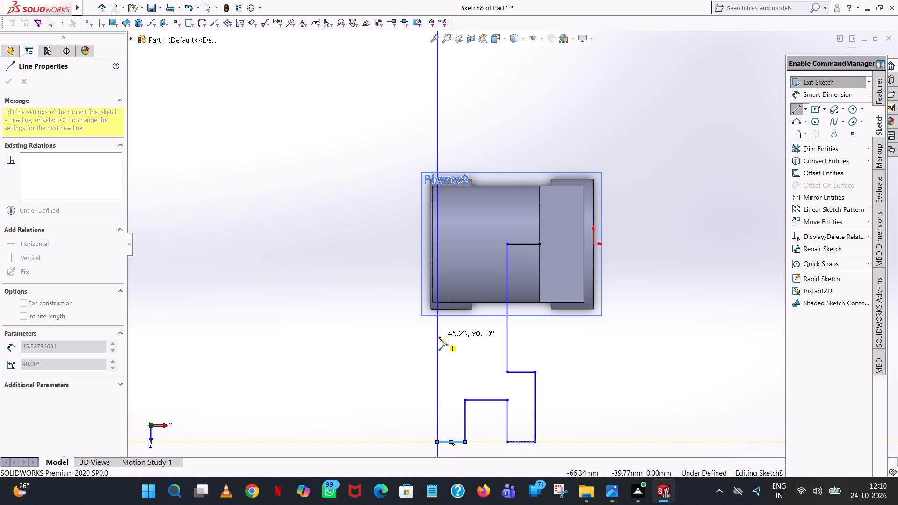
left_click(439, 337)
type("30")
key("Return")
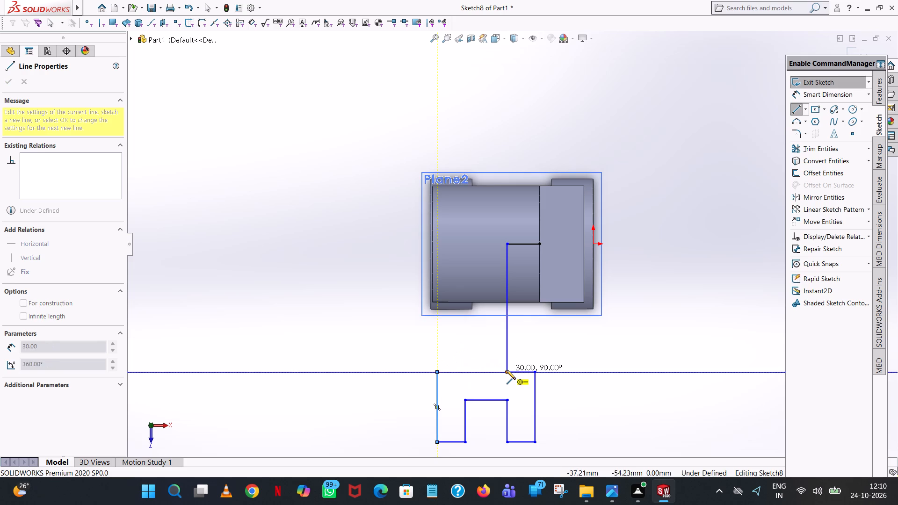
left_click(465, 371)
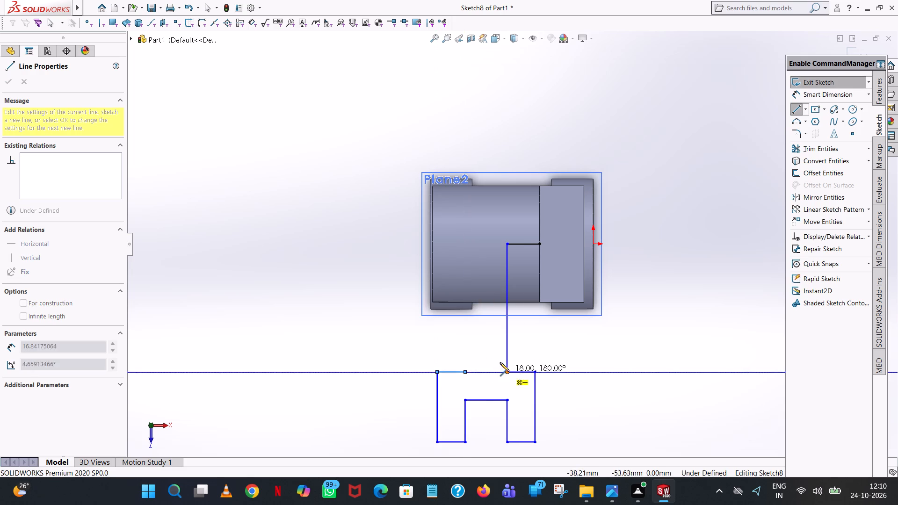
Close the profile with a 55 mm line toward −Z and an 18 mm line to the start of the first 55 mm line.
left_click(463, 243)
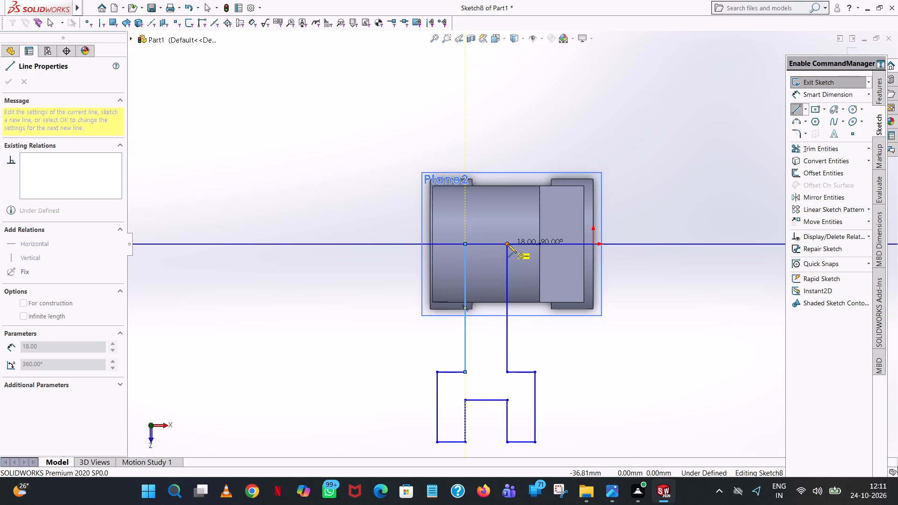
left_click(507, 244)
right_click(507, 244)
left_click(527, 252)
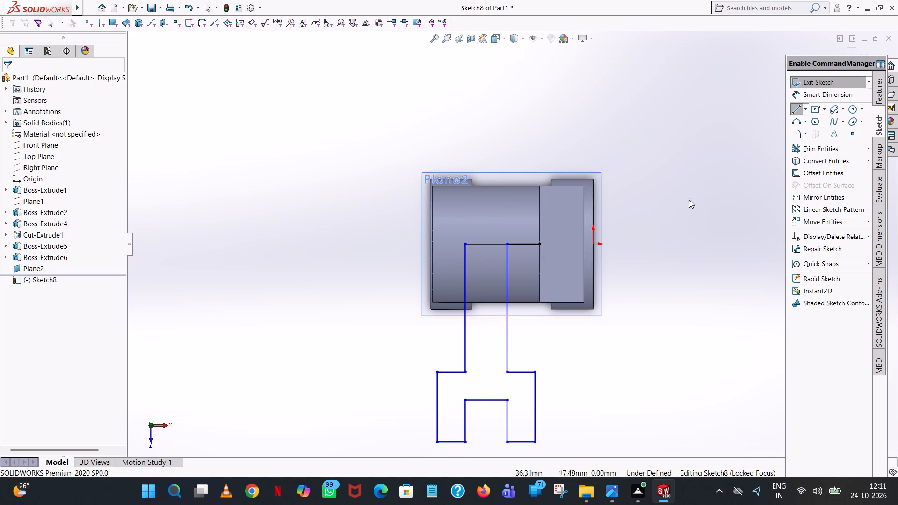
Trim away the 14 mm construction-aid line between the profile's corner and the cylinder's end edge.
left_click(826, 149)
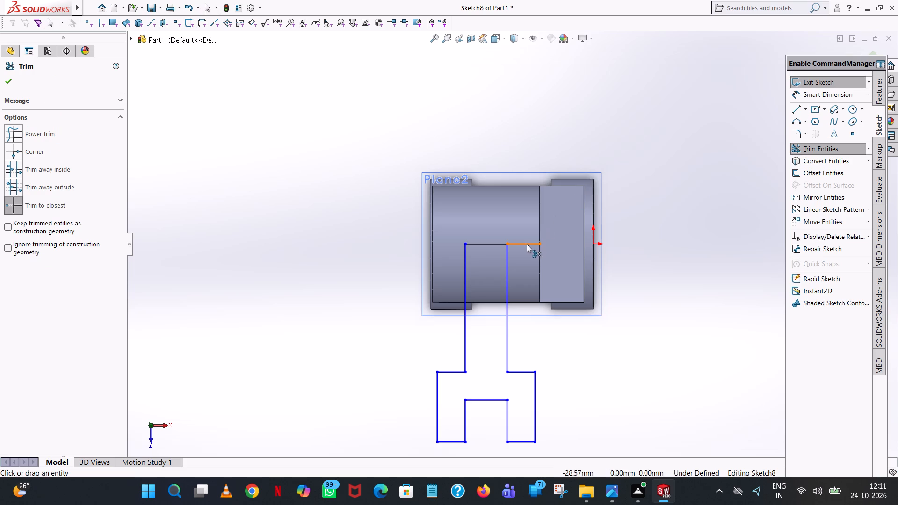
left_click(527, 244)
Dimension the width of the profile's stem at its closing edge over the cylinder.
scroll(580, 401, "up", 2)
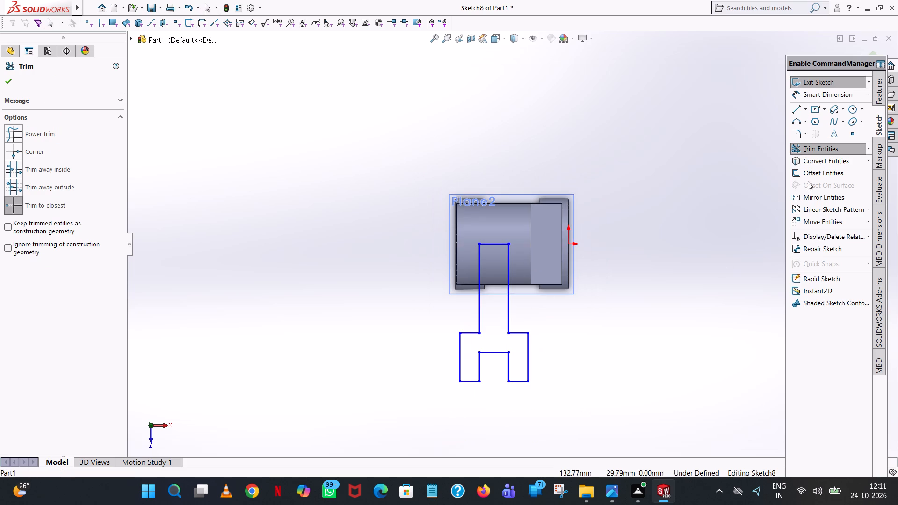
left_click(843, 95)
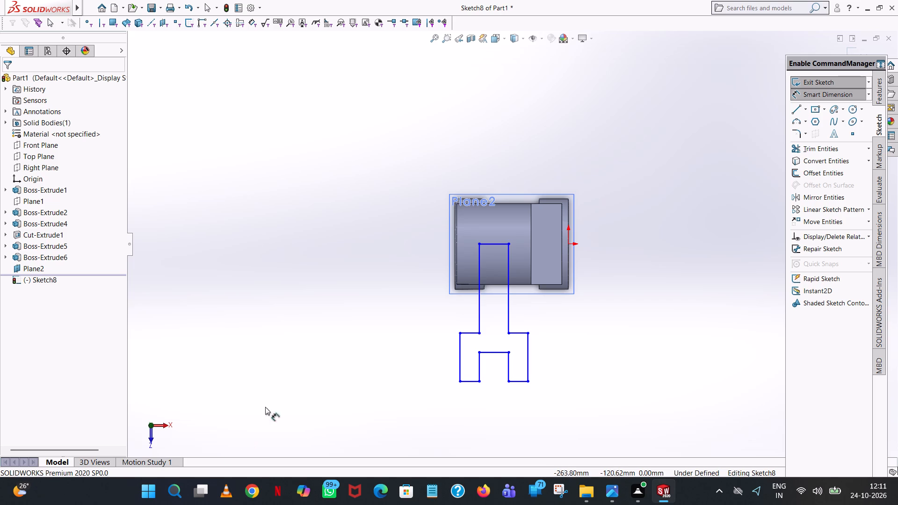
left_click(495, 246)
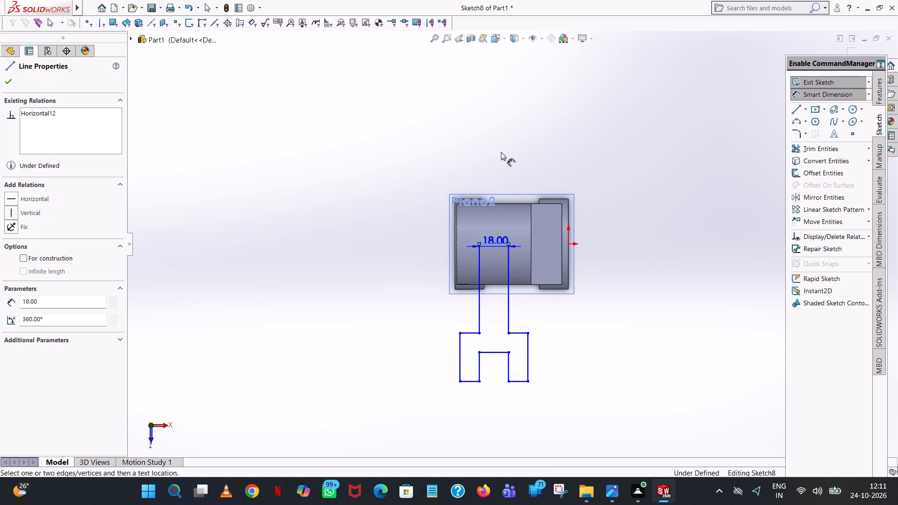
left_click(503, 131)
left_click(464, 121)
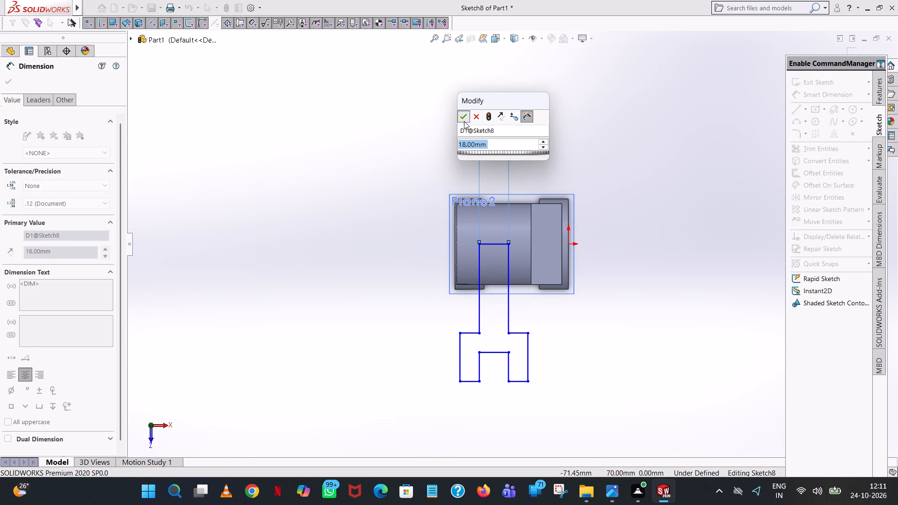
left_click(657, 157)
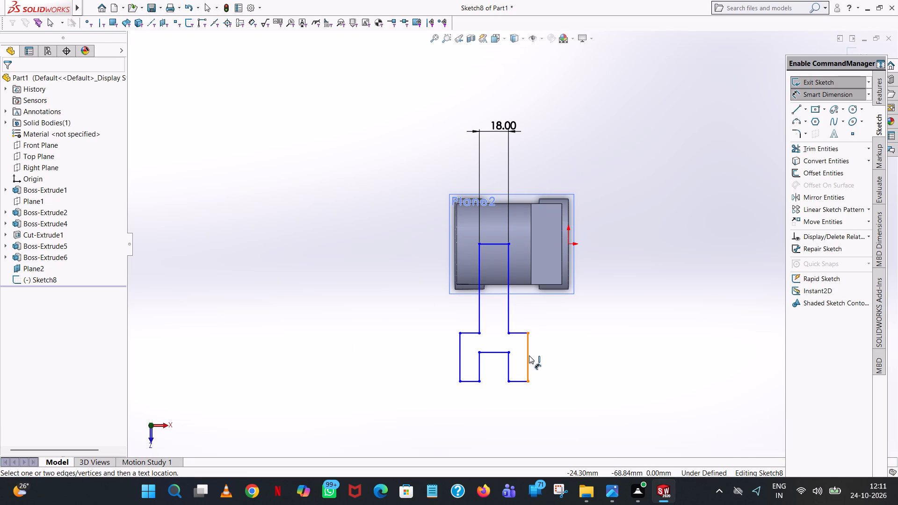
Dimension the lengths of the outer edges of both prongs.
left_click(529, 355)
left_click(596, 360)
left_click(557, 344)
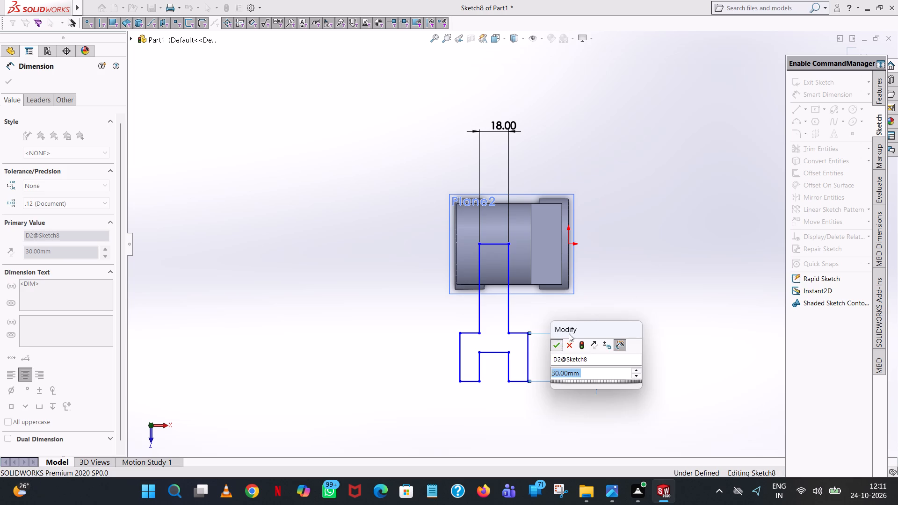
left_click(650, 275)
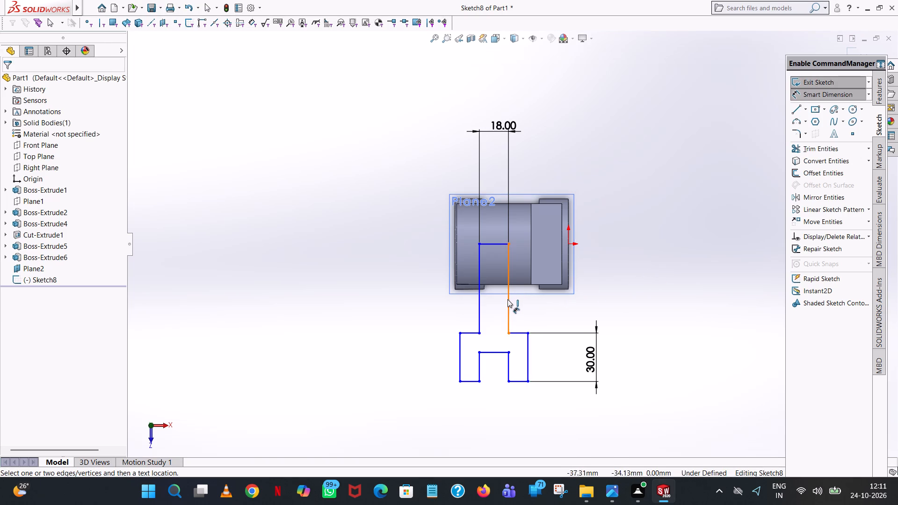
left_click(463, 352)
left_click(418, 342)
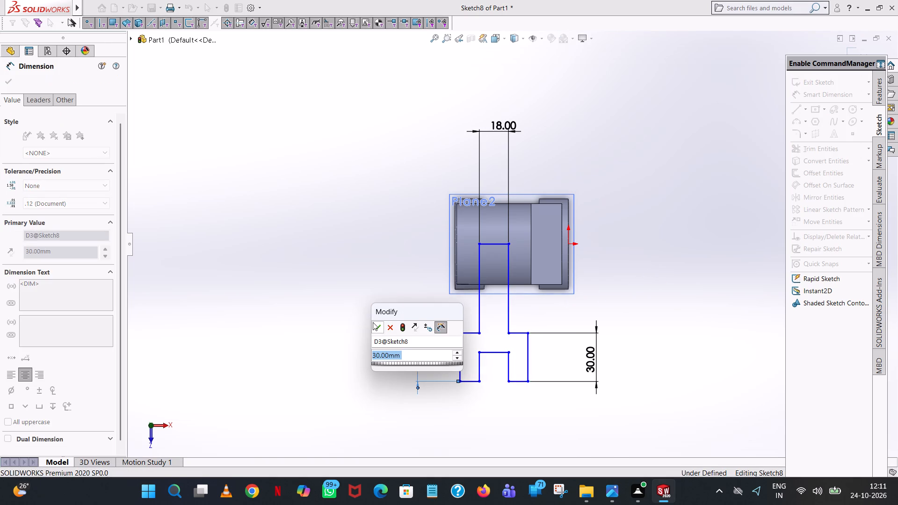
left_click(375, 325)
left_click(359, 219)
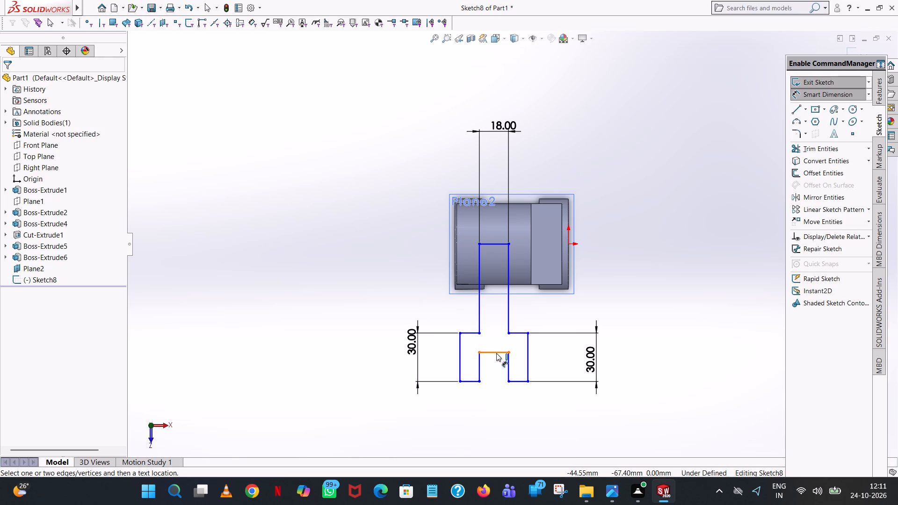
Dimension the width of the notch between the two prongs.
left_click(496, 353)
left_click(490, 418)
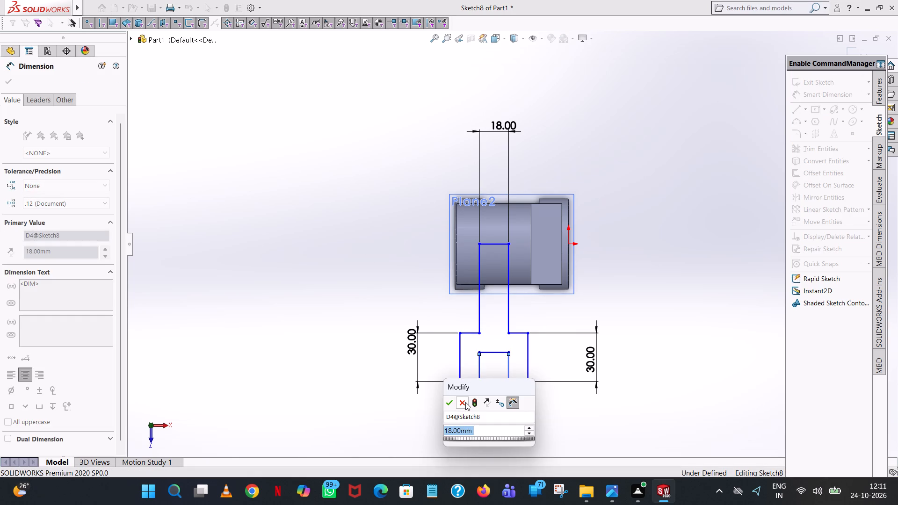
left_click(448, 402)
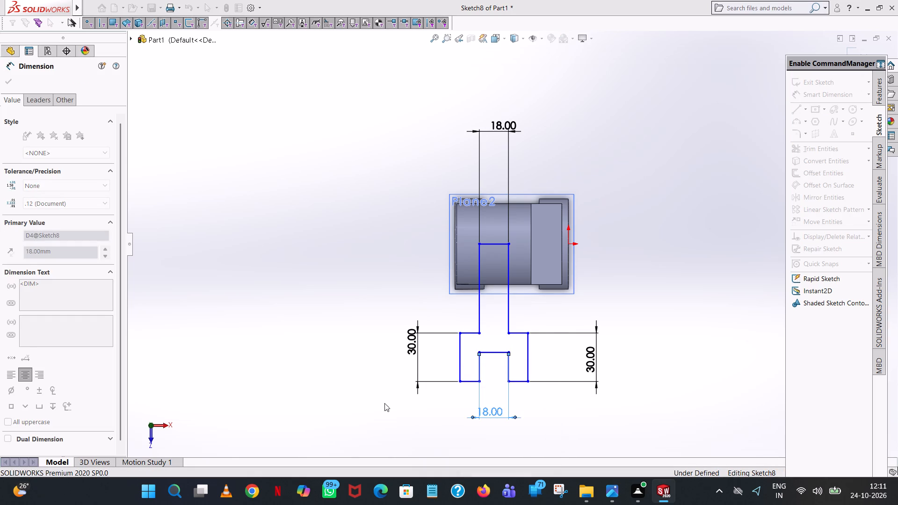
left_click(316, 399)
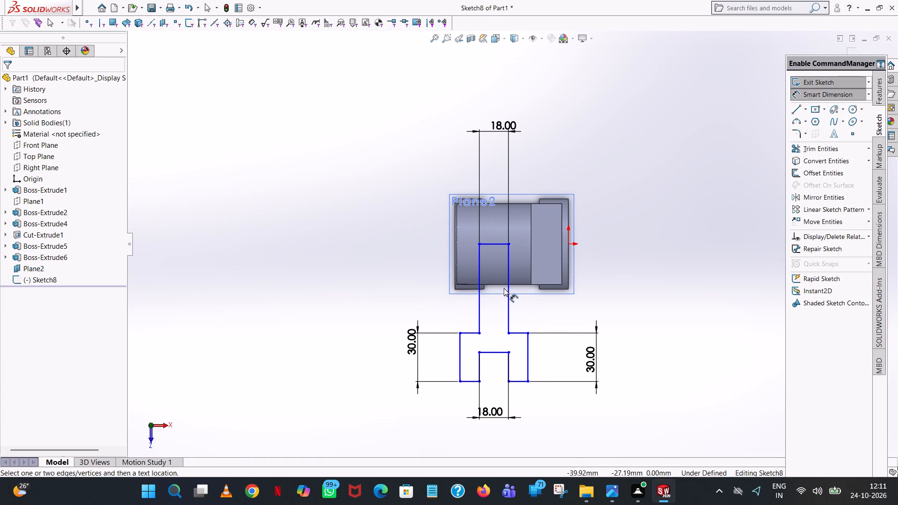
Dimension the length of the stem's +X side edge.
left_click(508, 289)
left_click(657, 291)
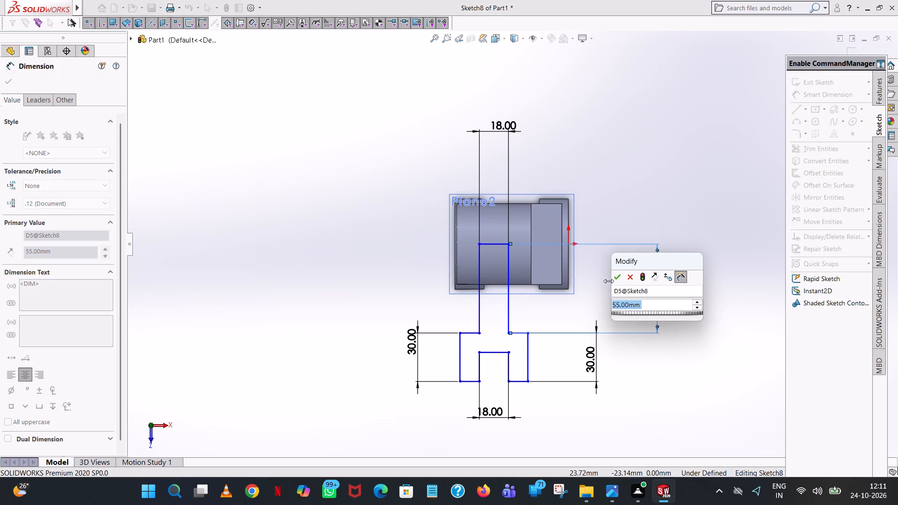
left_click(615, 279)
left_click(759, 240)
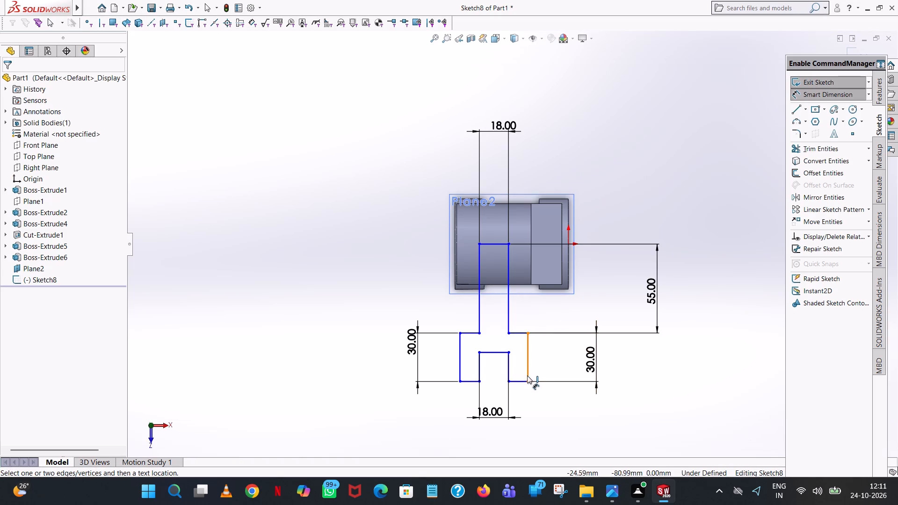
Dimension the distance from the origin to the end edge of the +X prong.
left_click(523, 380)
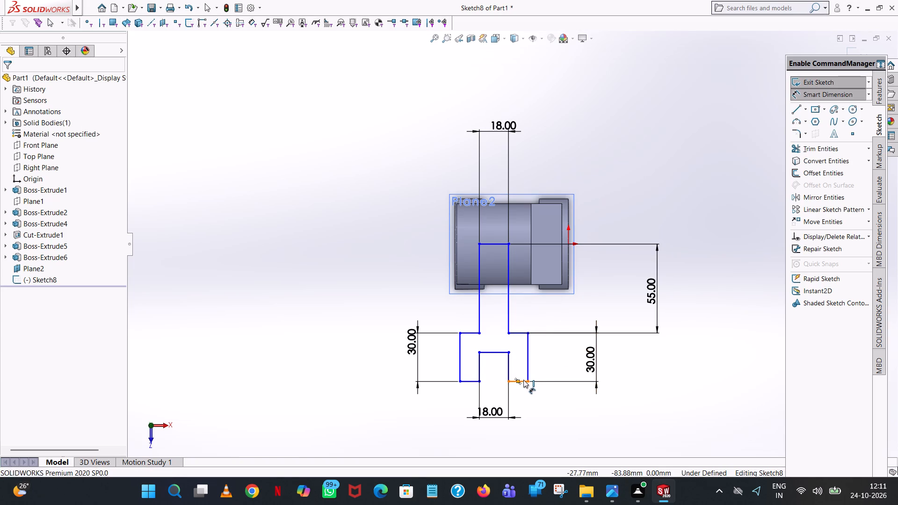
left_click(569, 244)
left_click(704, 252)
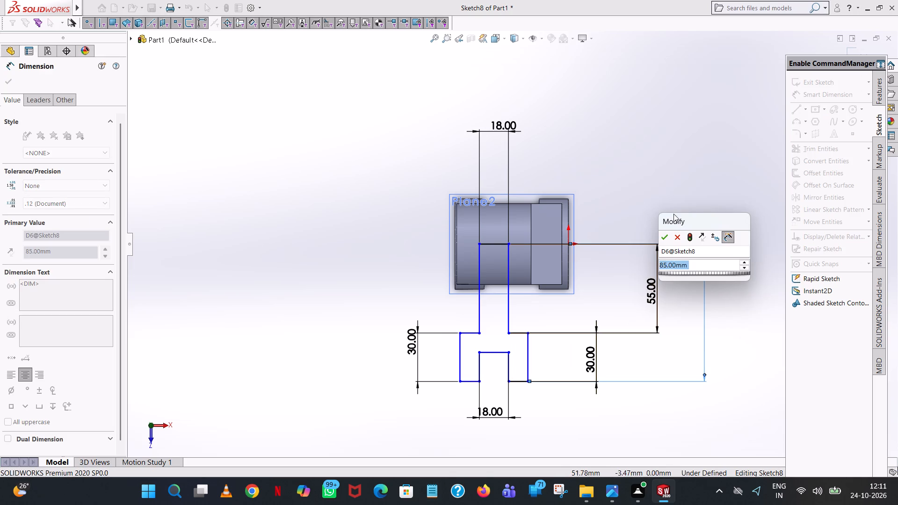
left_click(659, 236)
left_click(705, 159)
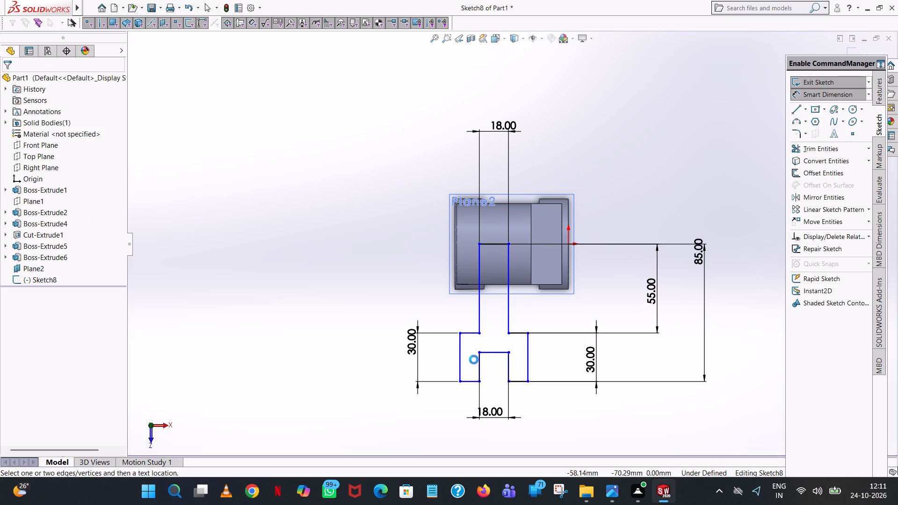
Dimension the distance from the stem's closing edge over the cylinder to the inner edge of the notch.
left_click(497, 242)
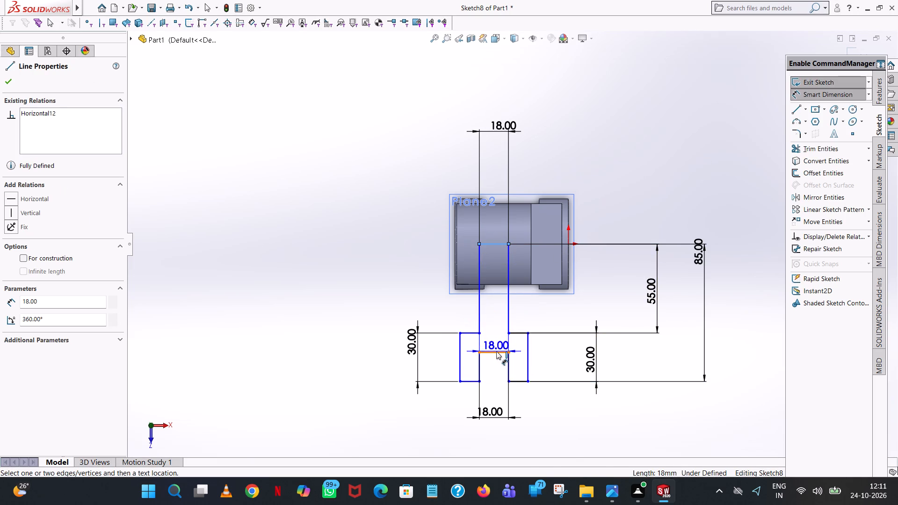
left_click(496, 351)
left_click(682, 318)
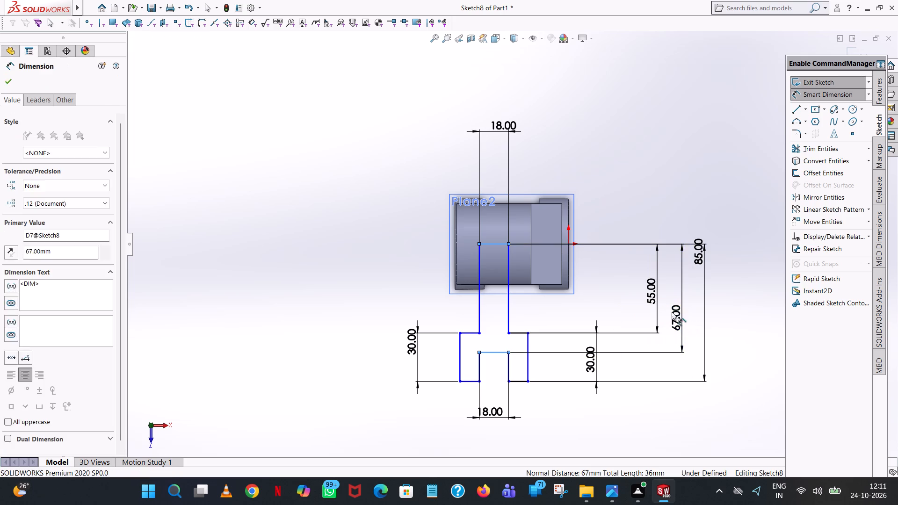
left_click(640, 303)
left_click(631, 150)
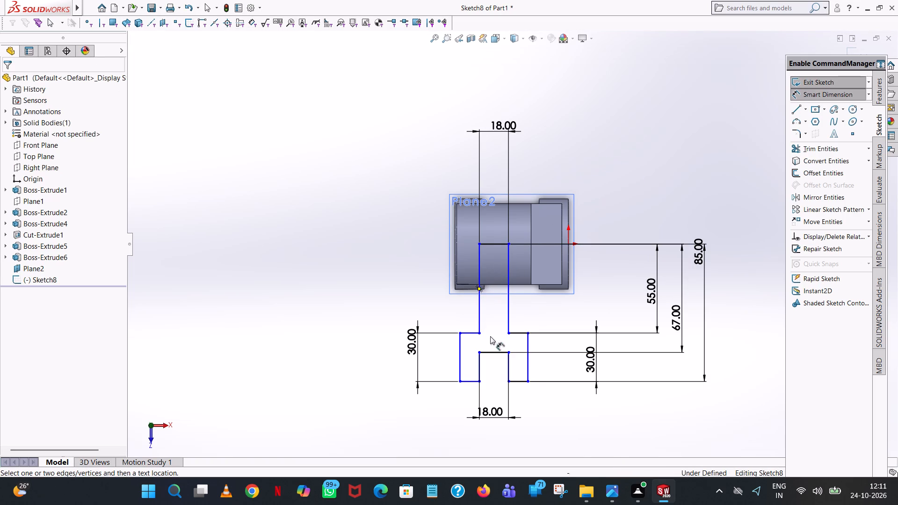
Dimension the overall width across the outer edges of the two prongs.
left_click(529, 366)
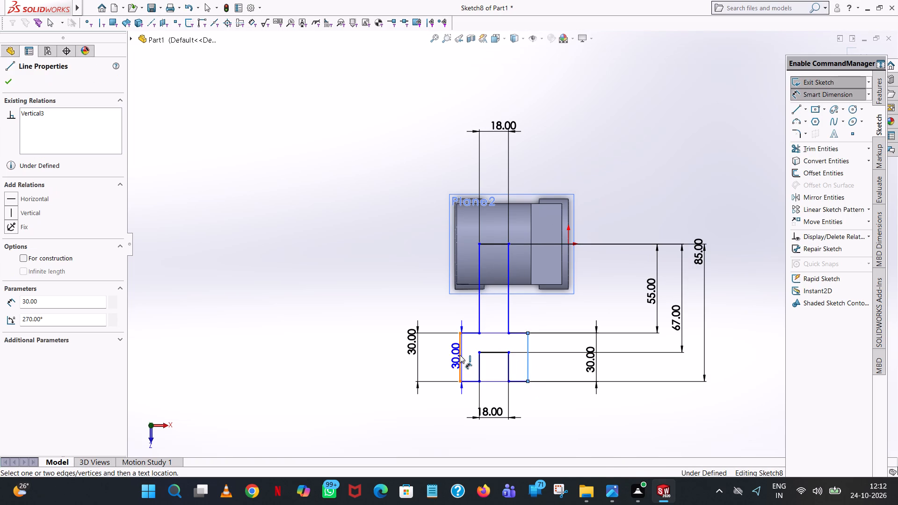
left_click(459, 355)
left_click(484, 435)
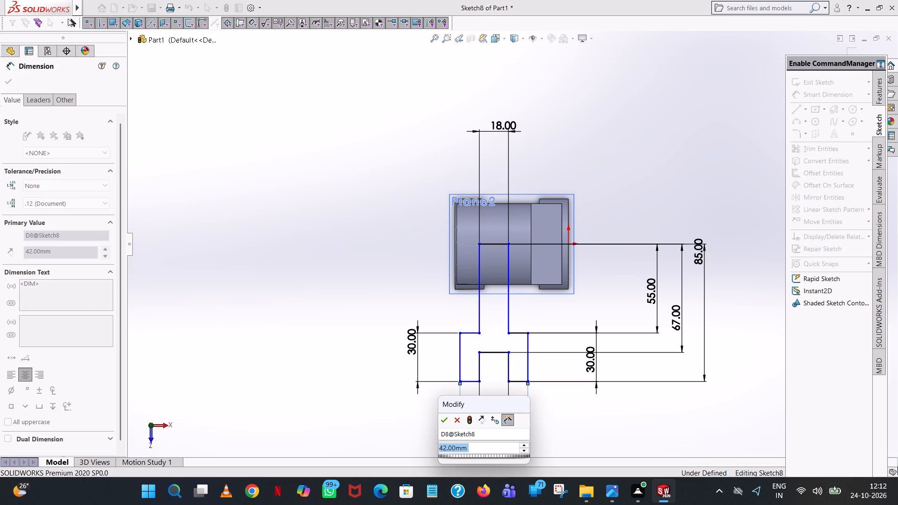
left_click(445, 417)
left_click(447, 250)
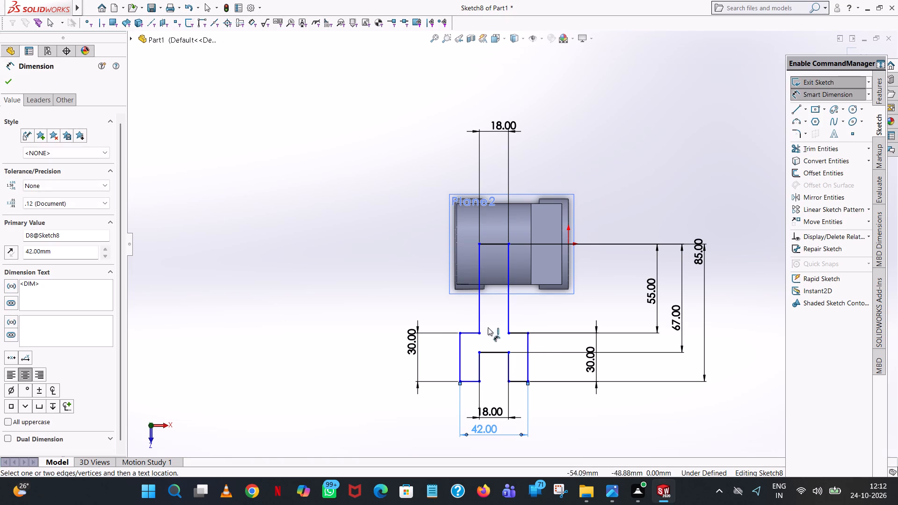
Dimension the horizontal distance from the +X prong's outer edge to the origin.
left_click(529, 357)
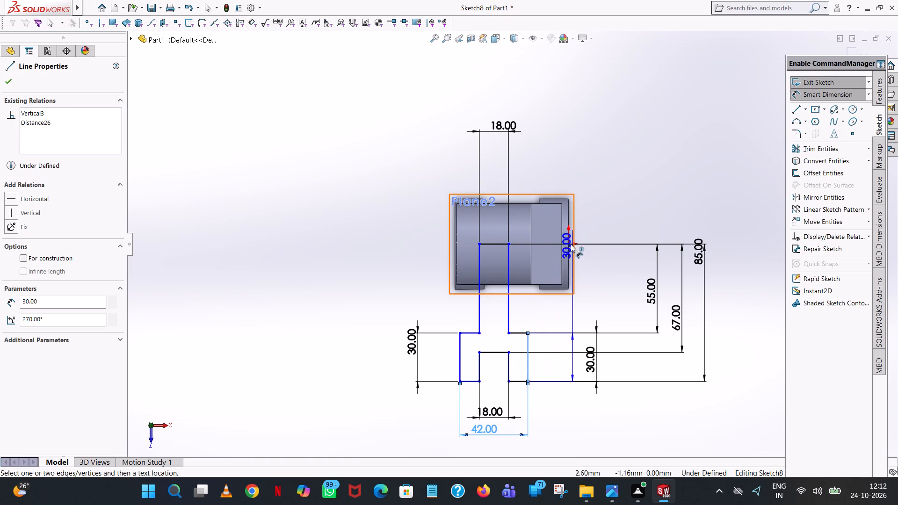
left_click(569, 242)
left_click(599, 300)
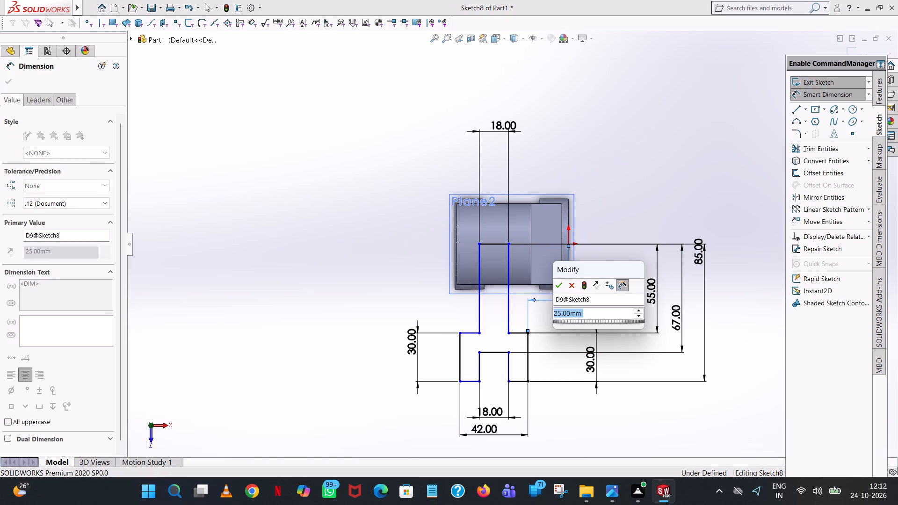
left_click(558, 291)
left_click(637, 221)
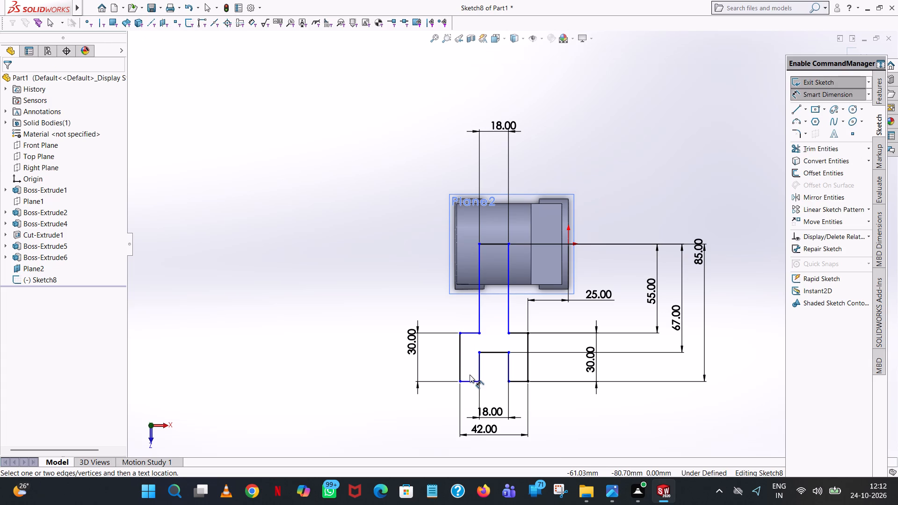
Dimension the distance between the -X shoulder edge beside the stem and the end edge of the +X prong.
scroll(470, 375, "down", 7)
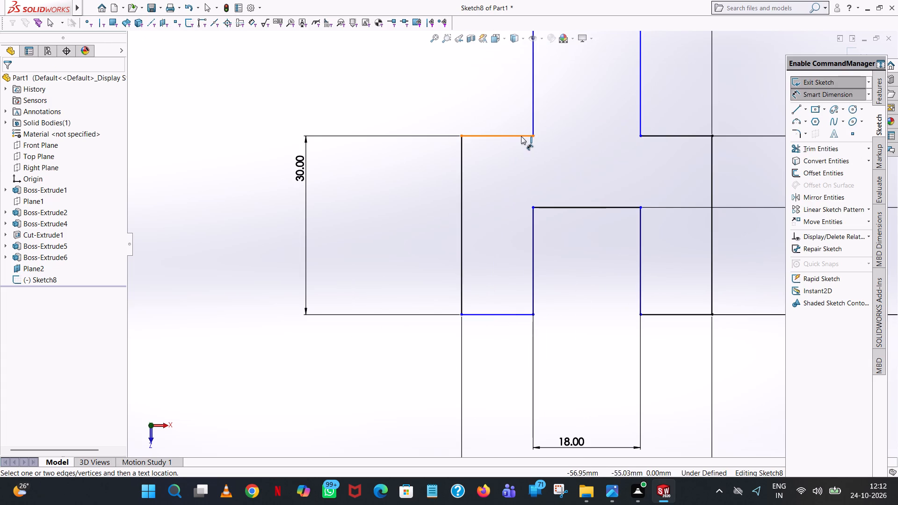
left_click(510, 137)
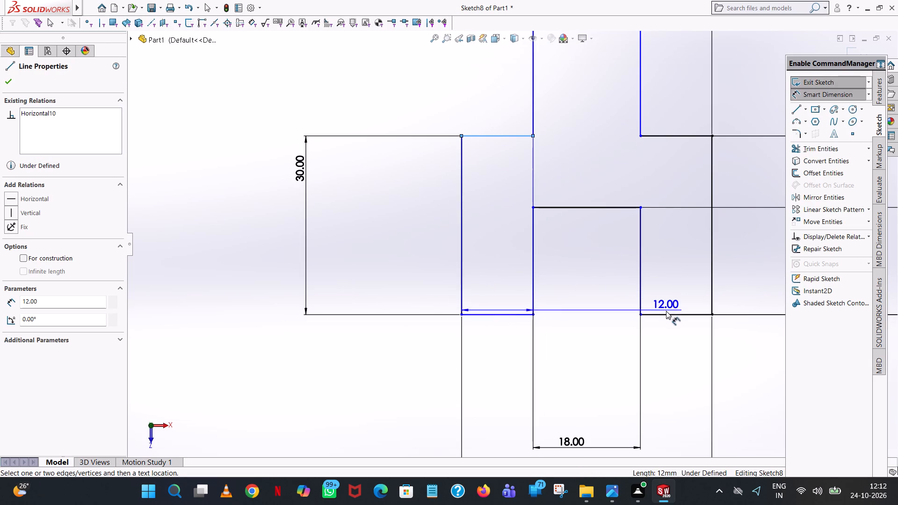
left_click(667, 314)
left_click(262, 332)
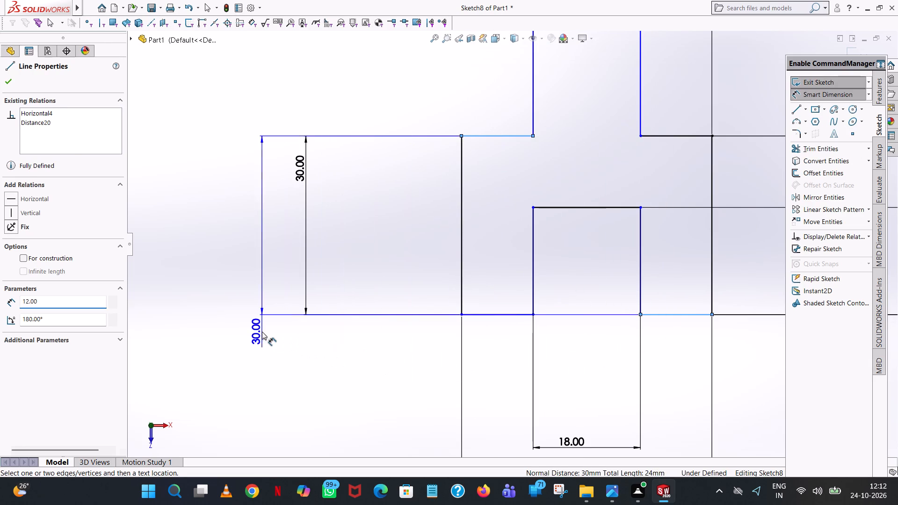
left_click(224, 317)
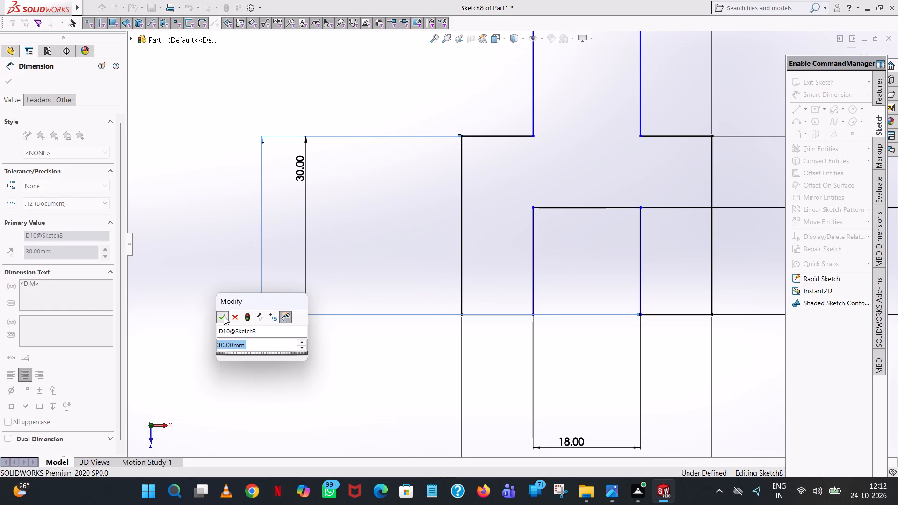
left_click(226, 255)
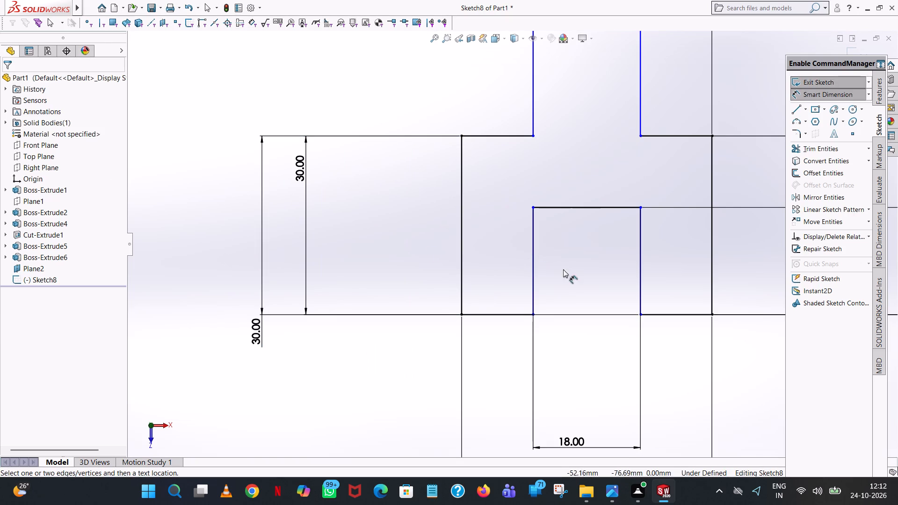
Dimension the width of the -X prong between its outer edge and the notch side.
scroll(570, 274, "down", 8)
scroll(571, 275, "up", 13)
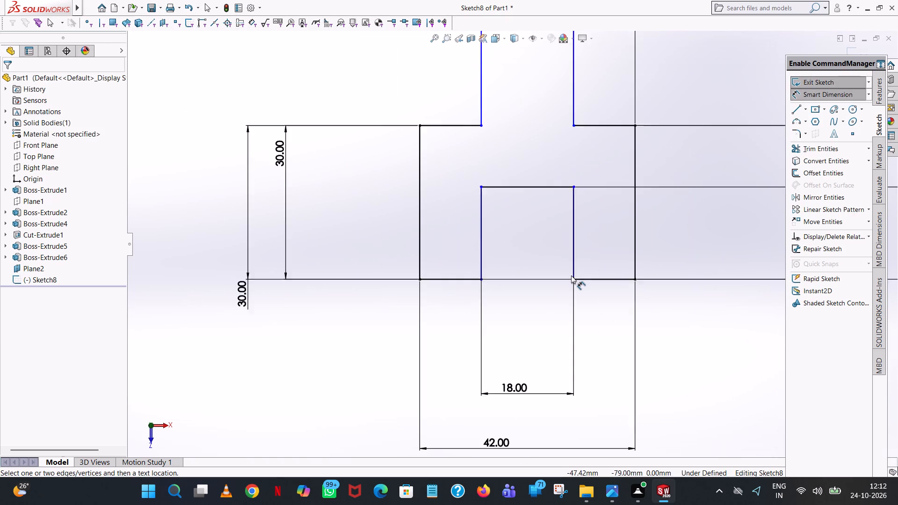
left_click(487, 239)
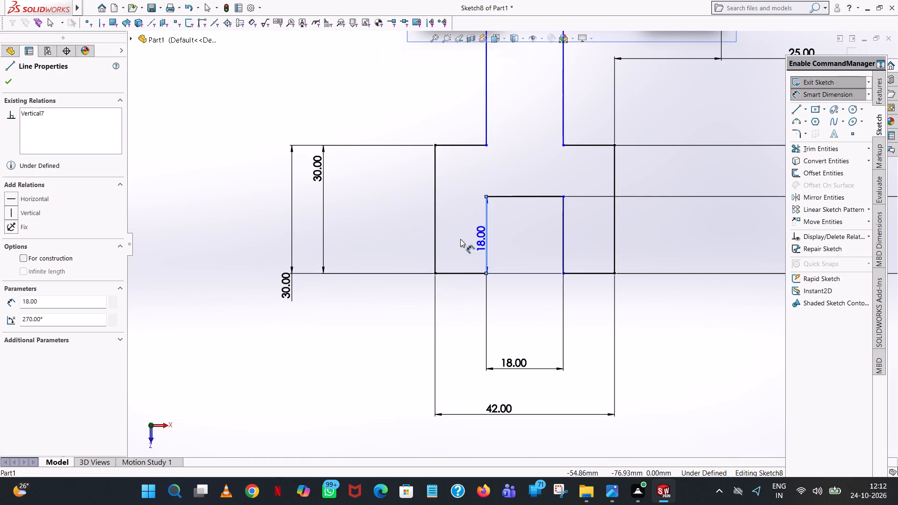
left_click(434, 237)
left_click(436, 331)
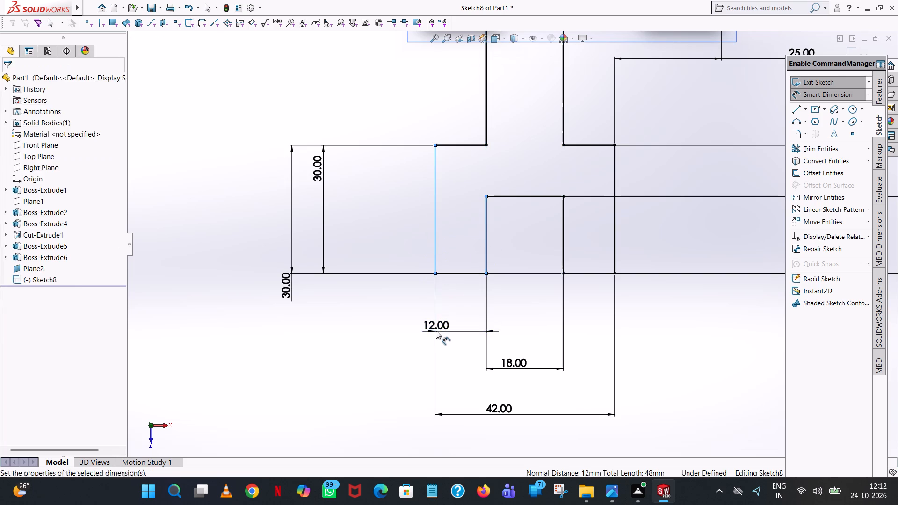
left_click(398, 315)
left_click(363, 313)
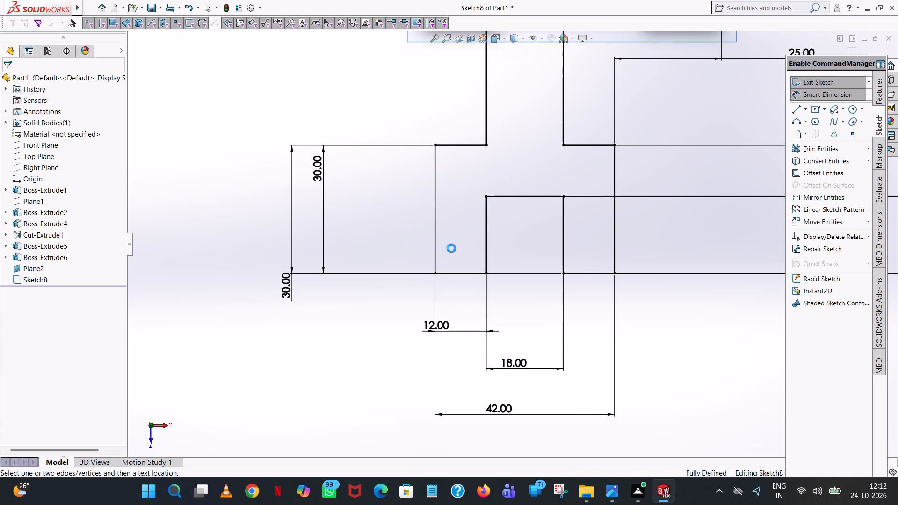
Extrude the two-pronged arm profile 36 mm blind in the reversed direction, down into the cylinder, with Merge result on.
scroll(542, 195, "up", 5)
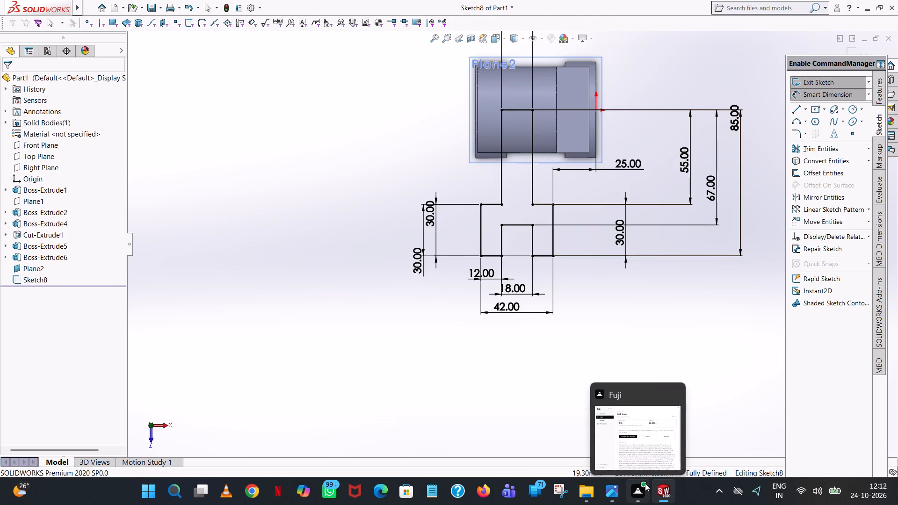
left_click(881, 87)
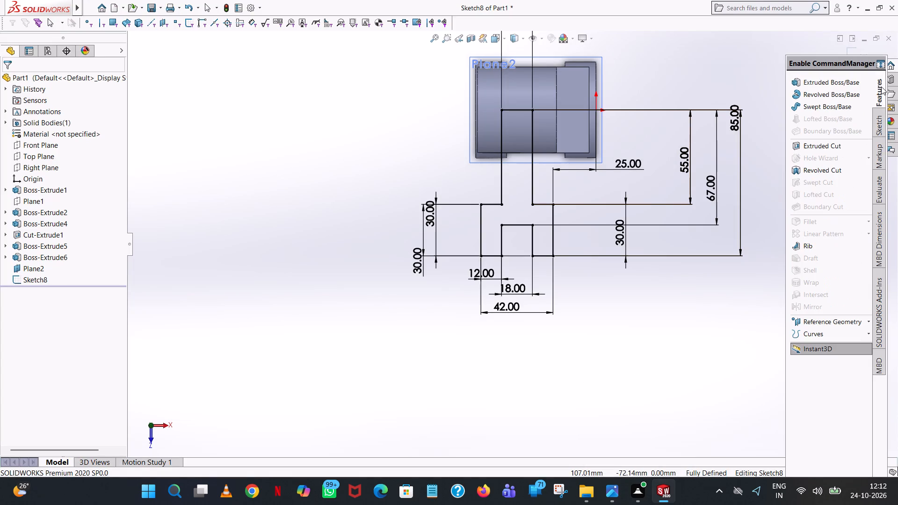
left_click(835, 88)
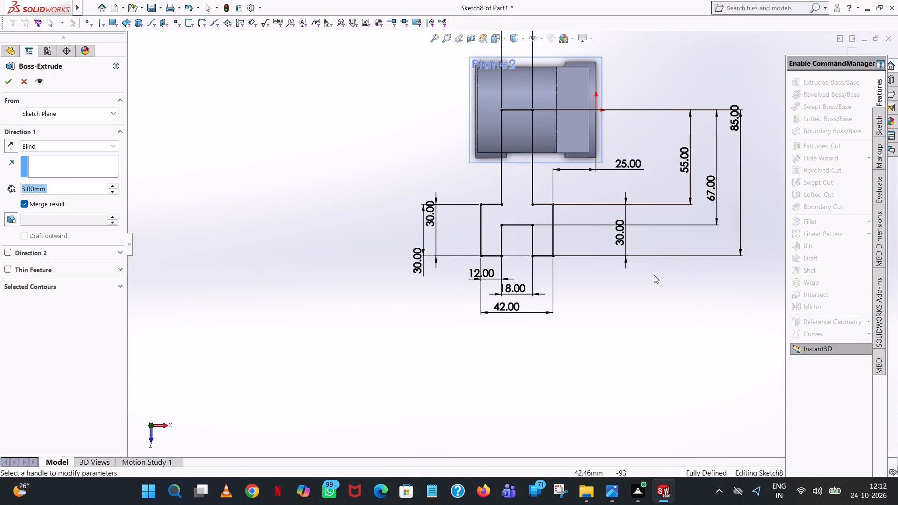
middle_click_drag(645, 276, 578, 109)
scroll(642, 275, "up", 1)
scroll(644, 192, "up", 1)
scroll(392, 171, "down", 2)
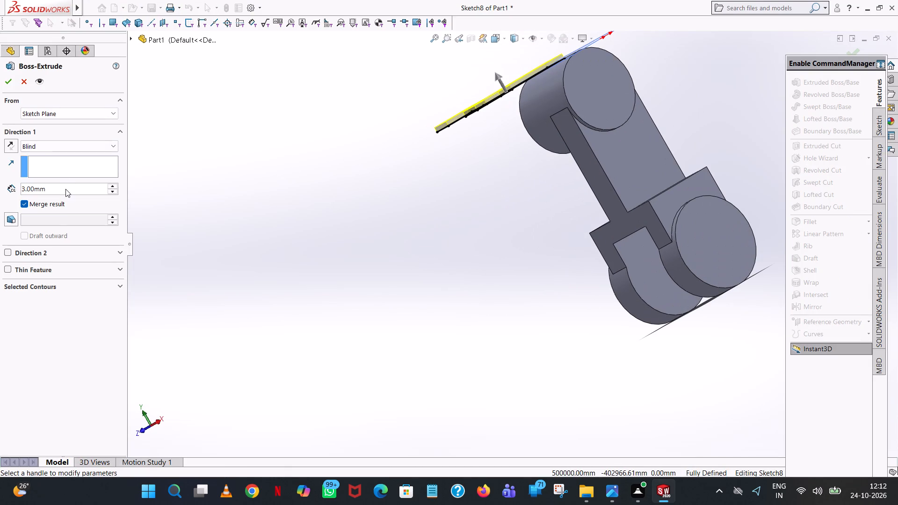
double_click(65, 189)
type("36")
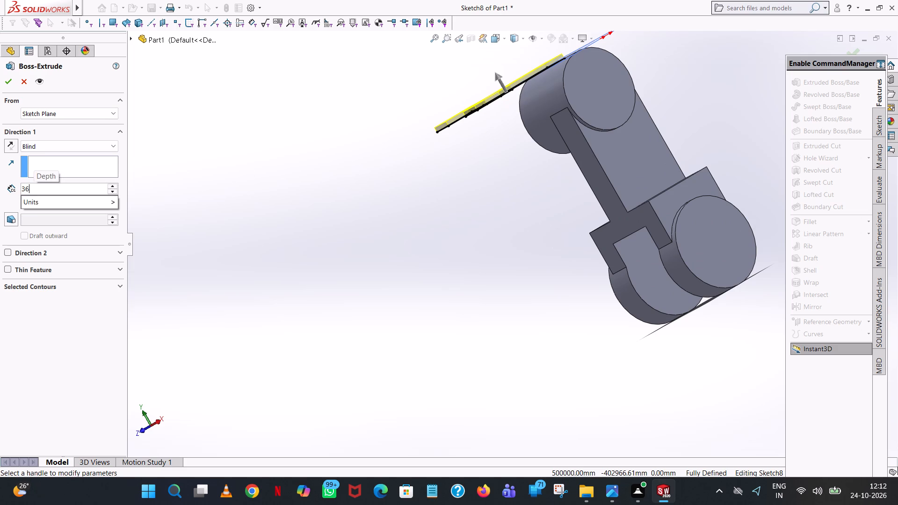
left_click(312, 245)
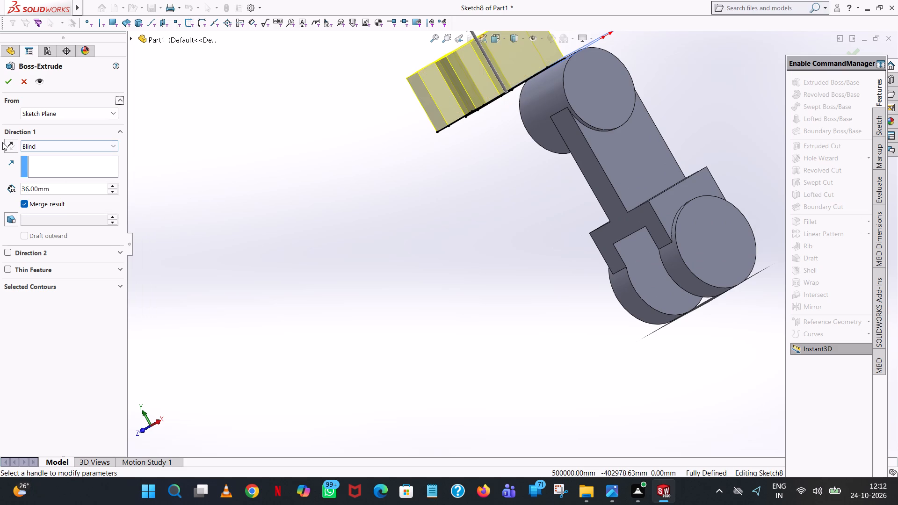
left_click(8, 143)
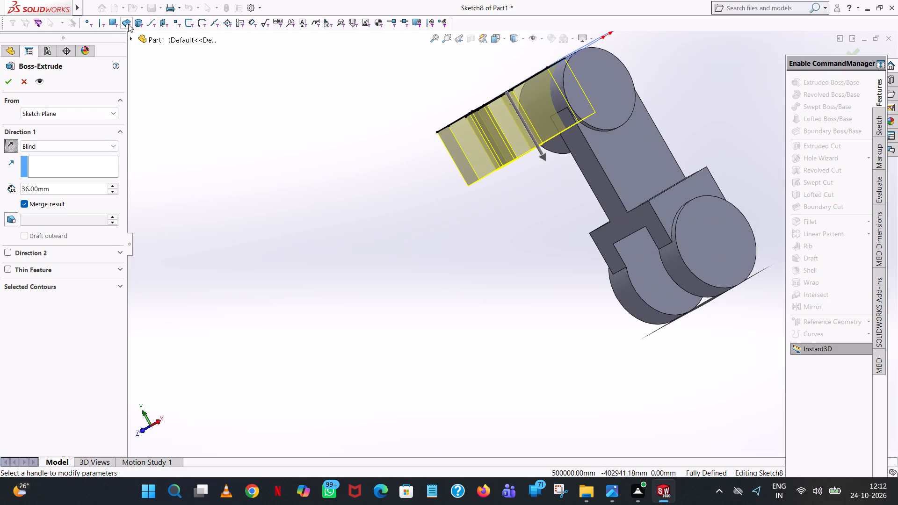
left_click(7, 80)
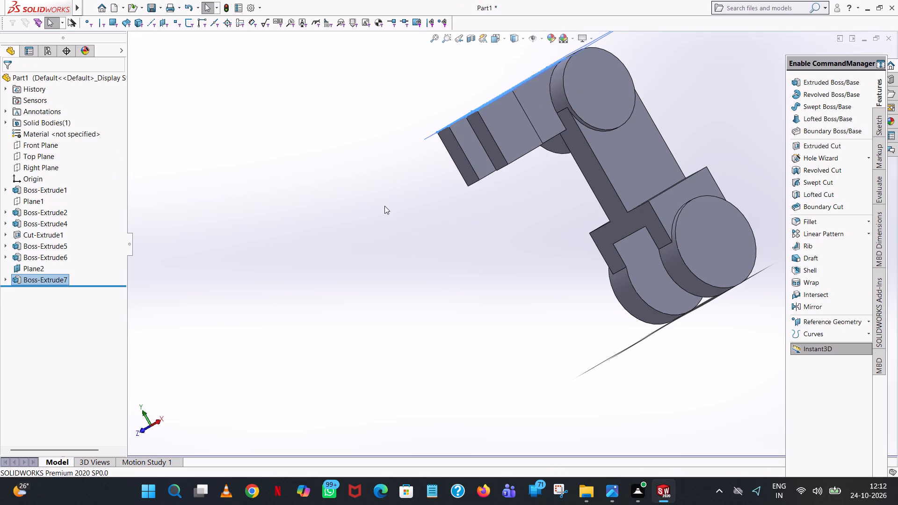
left_click(384, 206)
Examine the extruded arm and its junction with the cylinder from several angles.
middle_click_drag(543, 197, 535, 311)
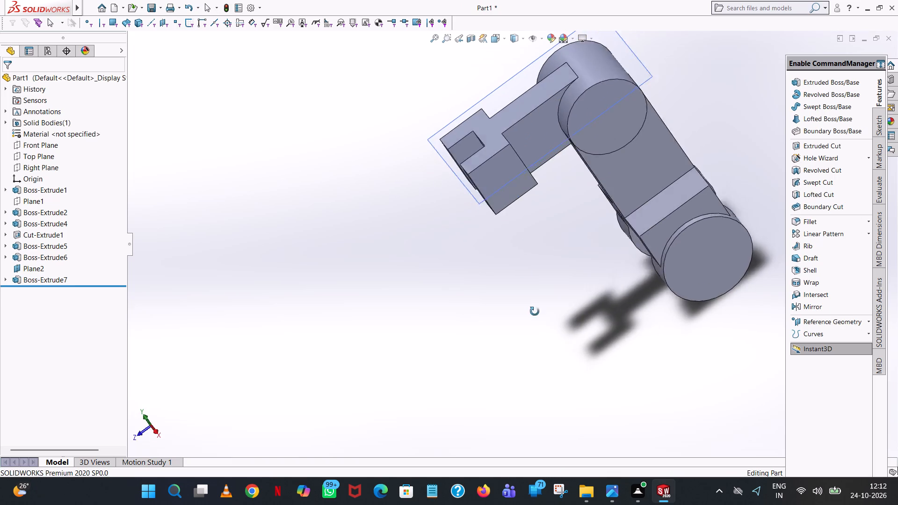
middle_click_drag(535, 311, 531, 208)
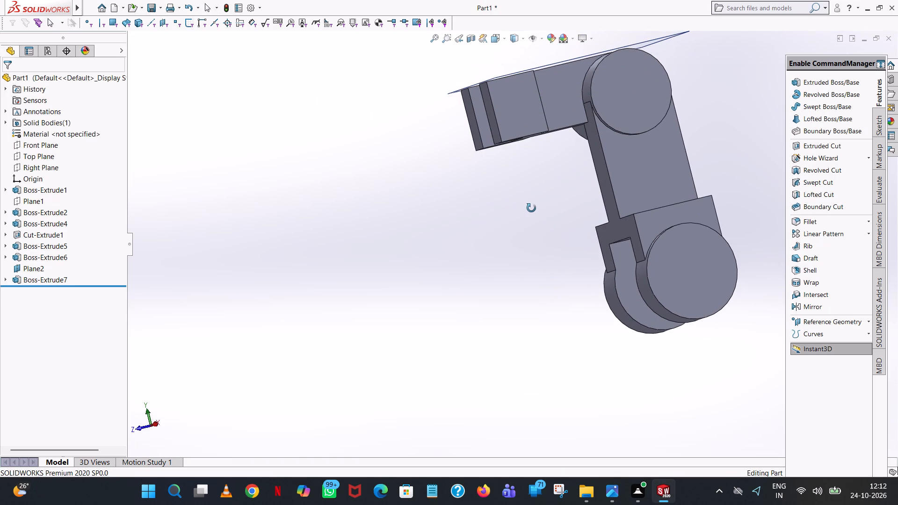
middle_click_drag(531, 208, 541, 265)
scroll(548, 238, "down", 1)
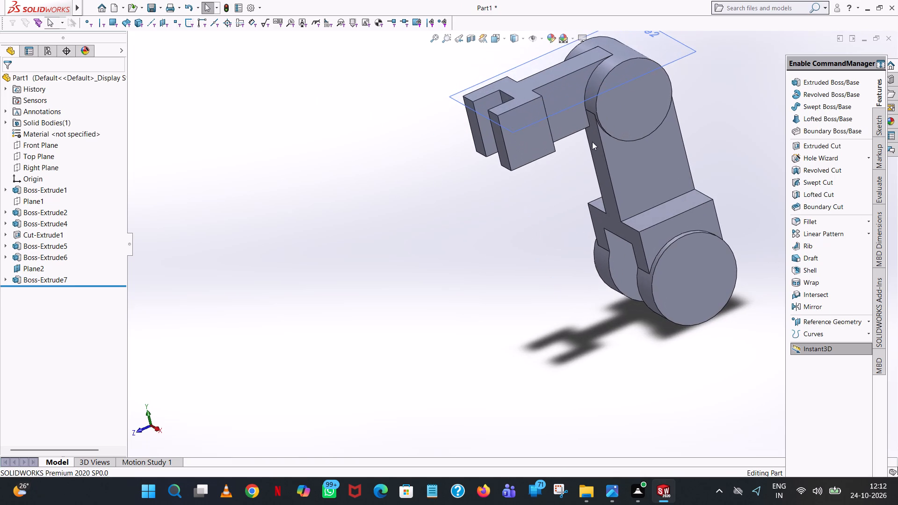
scroll(644, 112, "up", 2)
middle_click_drag(644, 112, 661, 224)
scroll(661, 224, "up", 1)
scroll(640, 180, "down", 2)
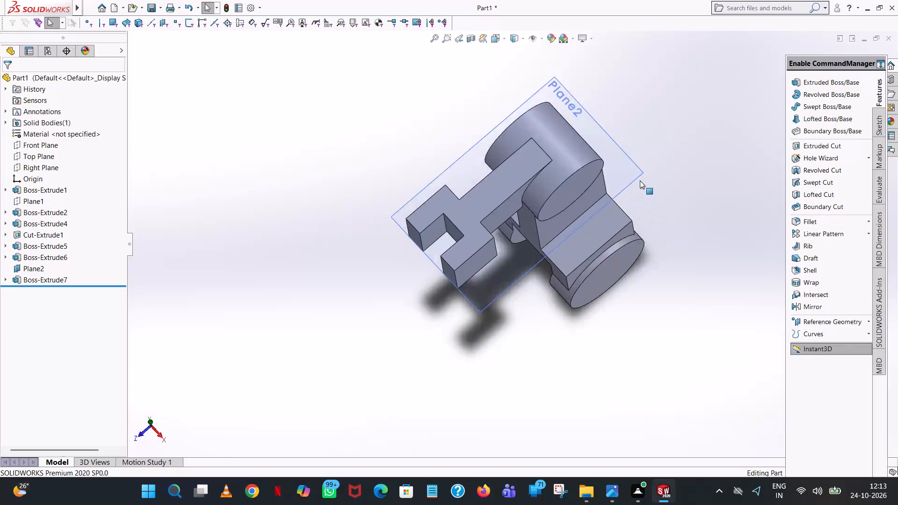
scroll(640, 180, "down", 5)
middle_click_drag(640, 180, 609, 145)
scroll(443, 155, "up", 7)
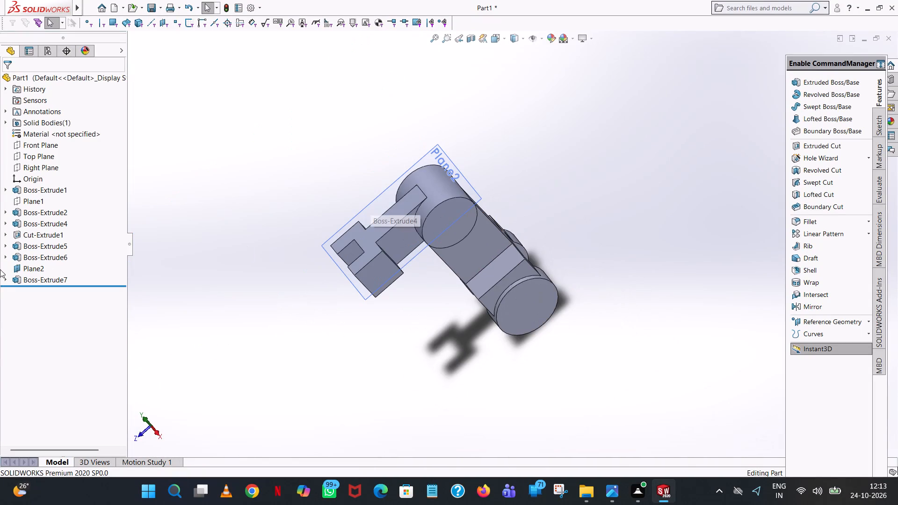
Hide Plane2.
left_click(28, 269)
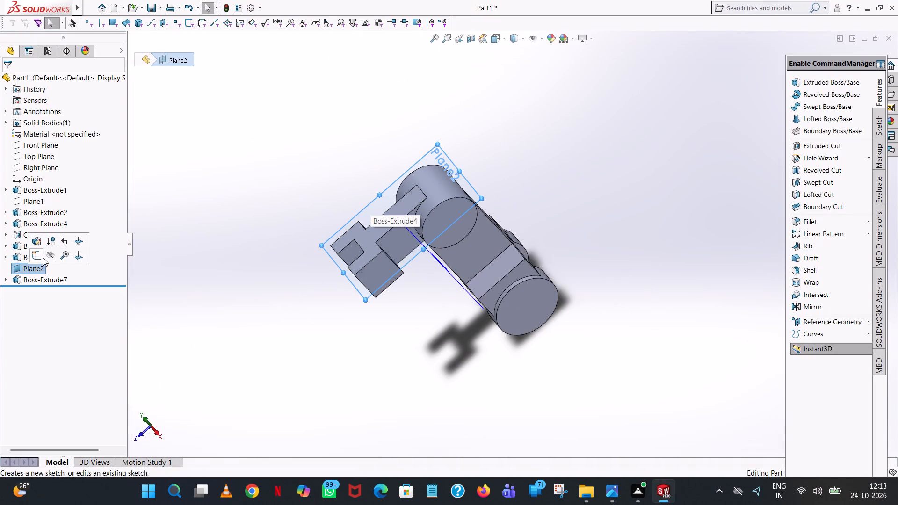
left_click(47, 254)
Examine the two-pronged arm and its prong ends from the side and from an angled front view.
middle_click_drag(348, 290, 413, 215)
scroll(386, 250, "up", 1)
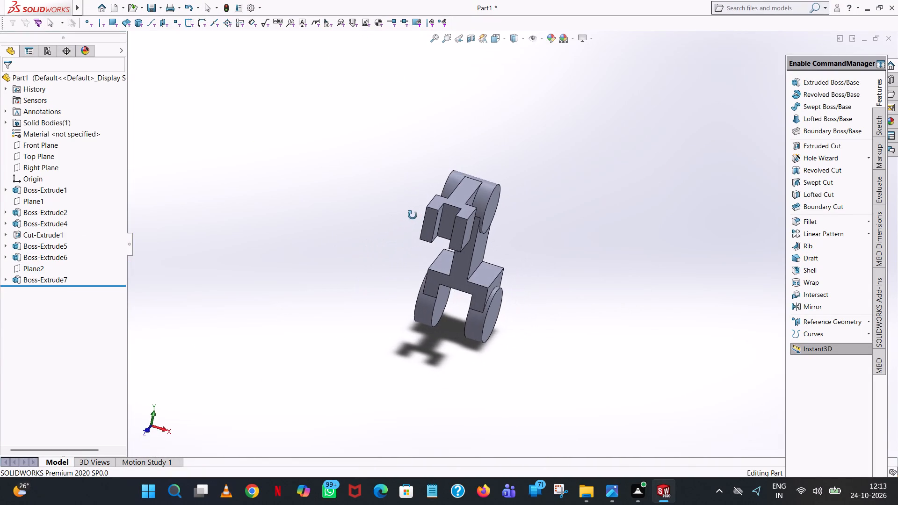
middle_click_drag(413, 215, 323, 212)
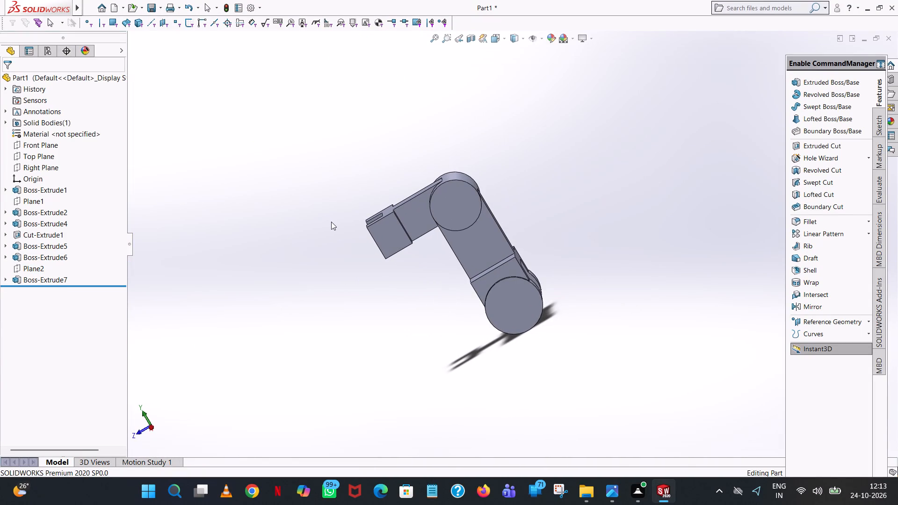
scroll(389, 217, "down", 6)
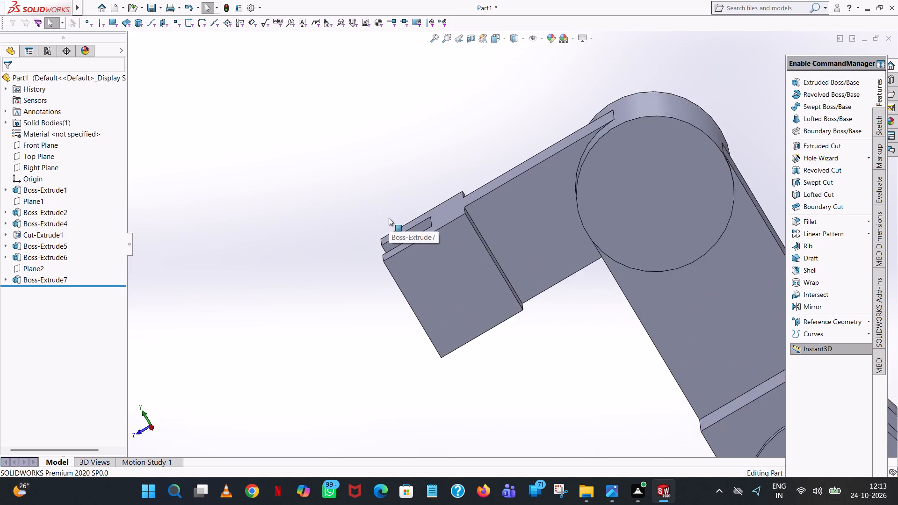
scroll(389, 217, "down", 1)
scroll(431, 304, "up", 4)
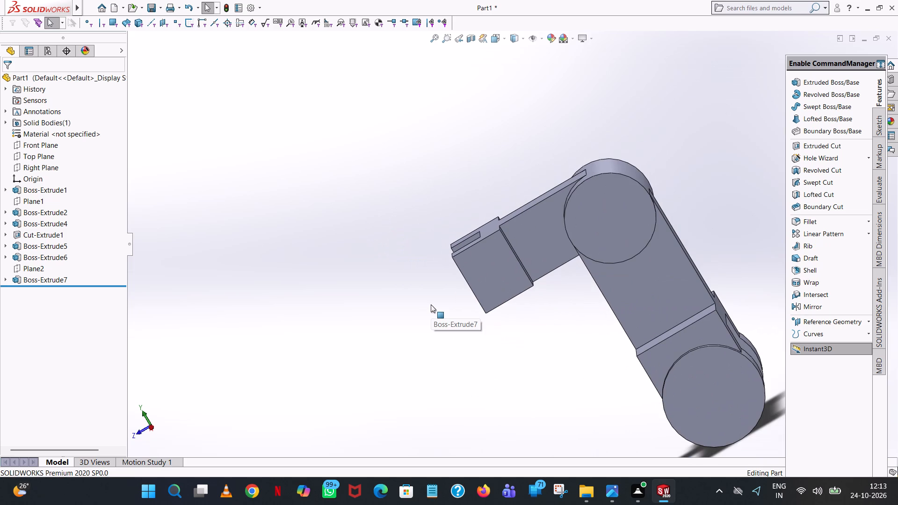
middle_click_drag(432, 305, 492, 315)
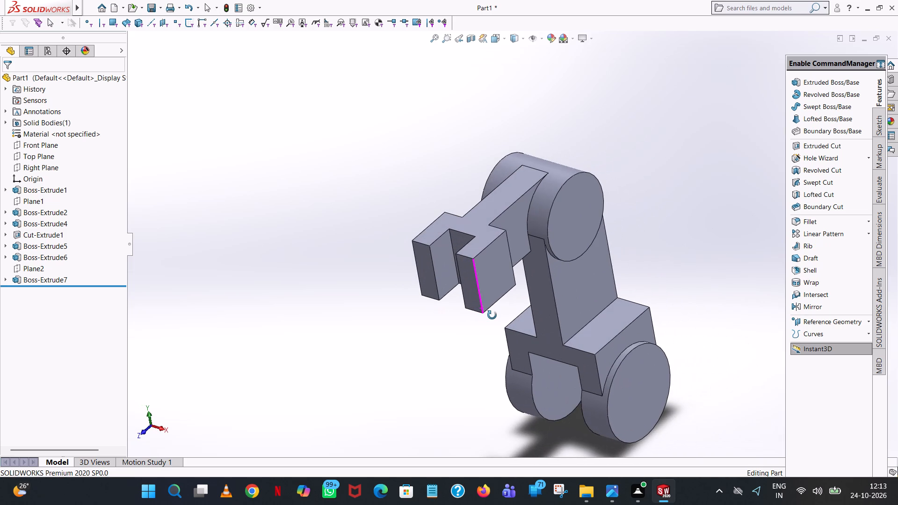
middle_click_drag(492, 315, 492, 316)
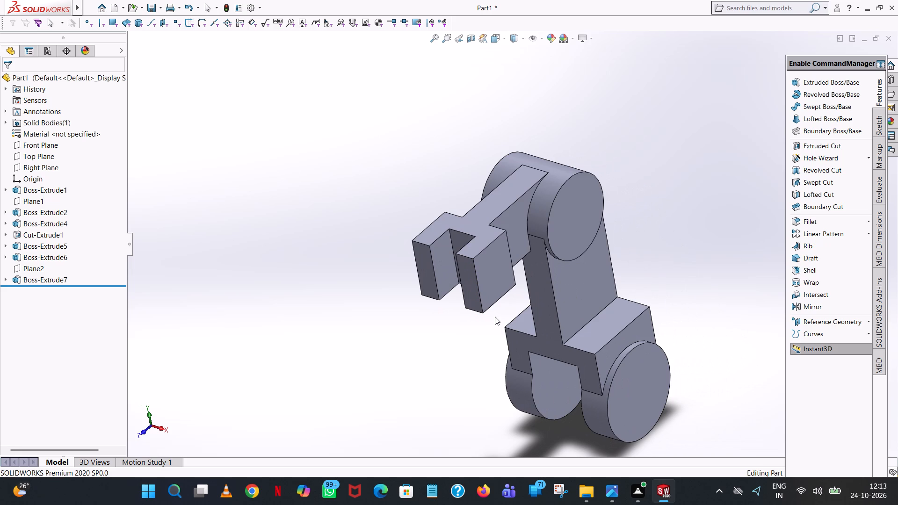
Start an Extruded Boss sketch on the -X prong's inner face and draw an 18 mm radius circle centred on its end edge's midpoint.
left_click(843, 77)
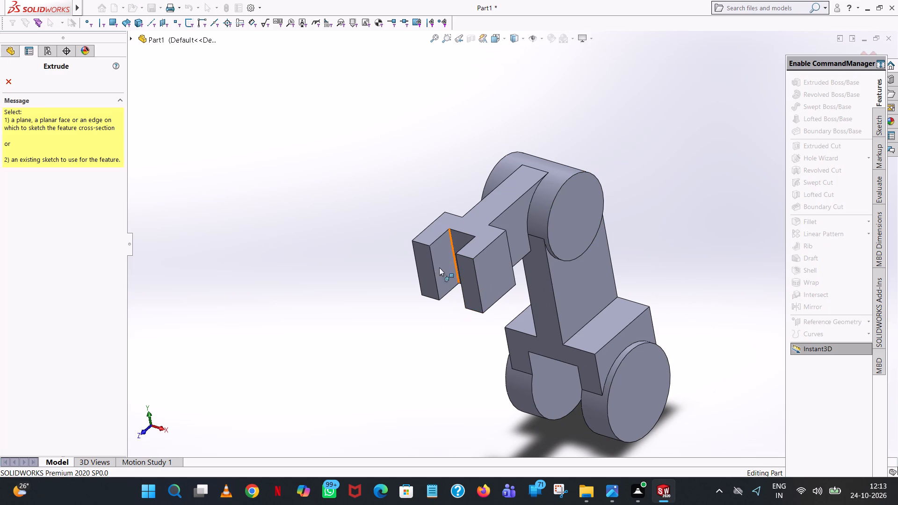
left_click(437, 263)
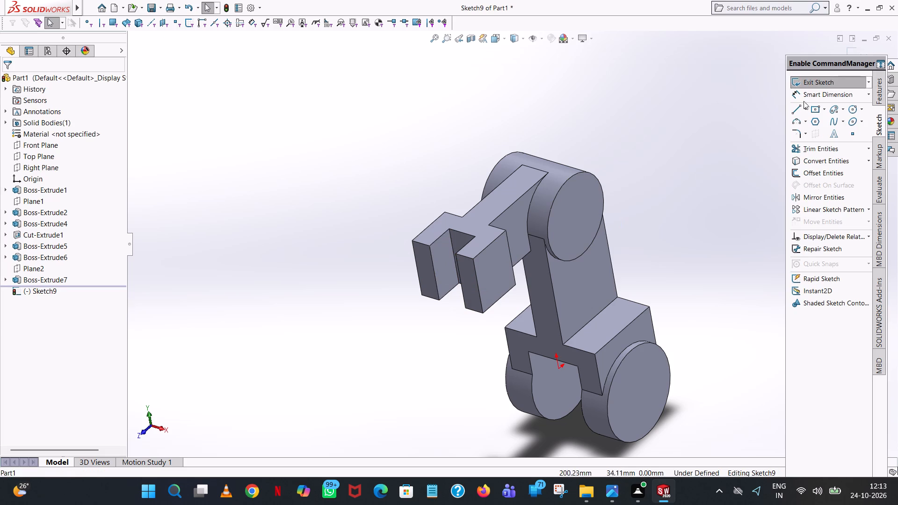
left_click(506, 38)
left_click(549, 89)
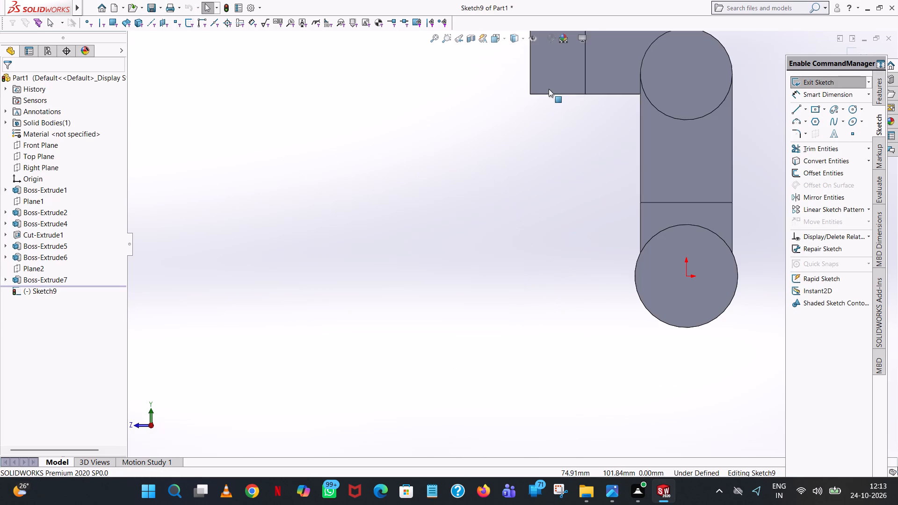
scroll(641, 106, "up", 2)
scroll(550, 101, "down", 1)
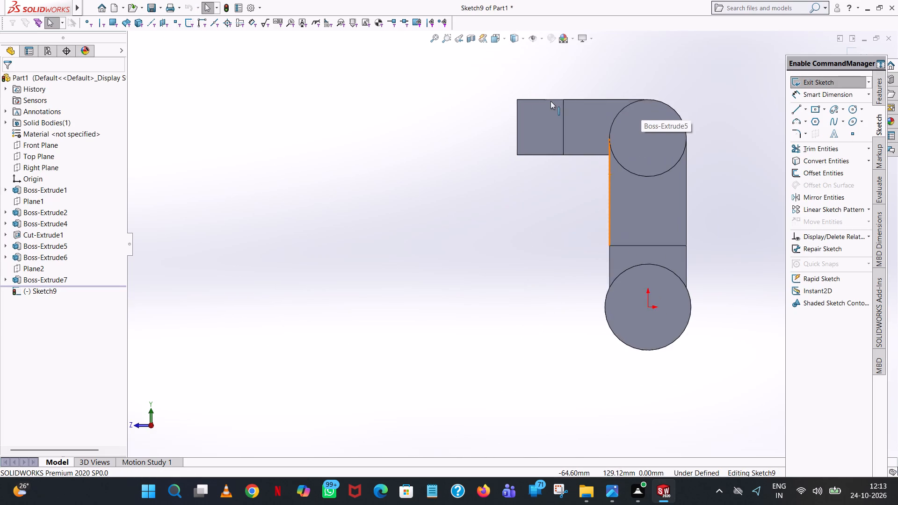
scroll(550, 101, "down", 1)
left_click(851, 111)
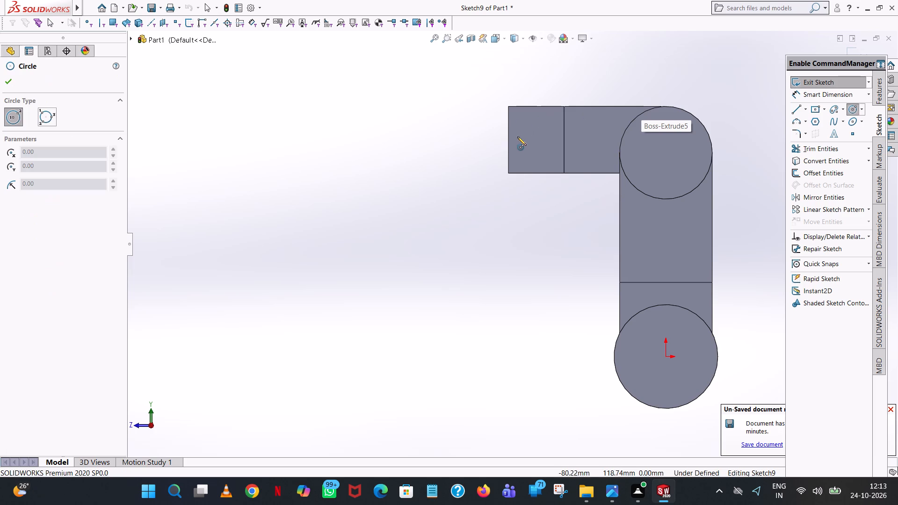
left_click(507, 139)
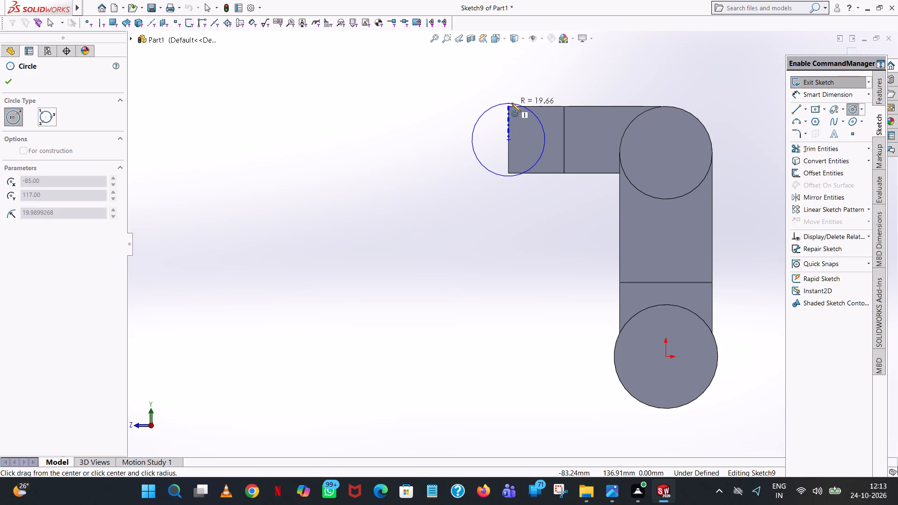
left_click(512, 103)
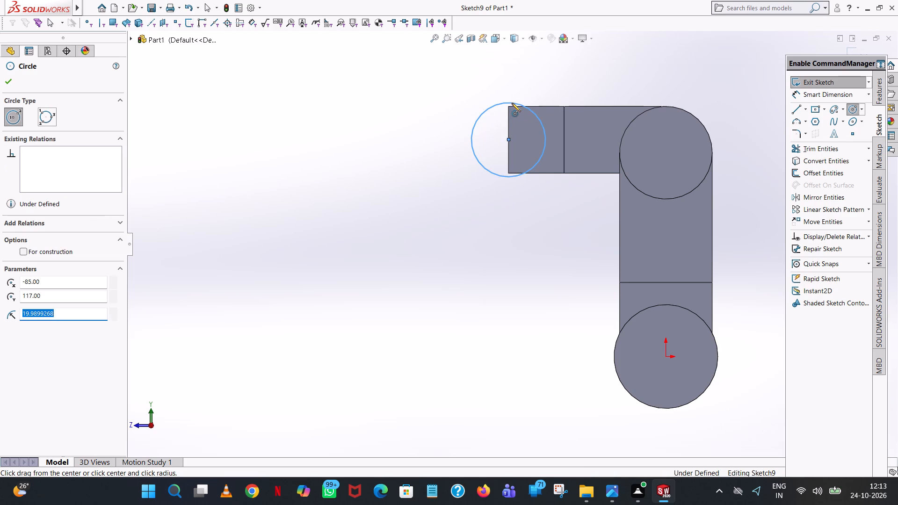
type("36/2")
key("Return")
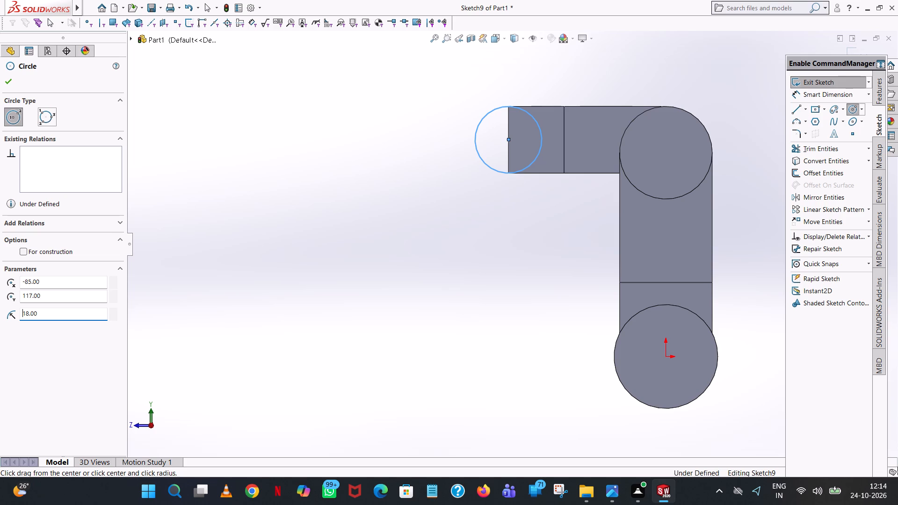
left_click(7, 79)
left_click(369, 135)
Dimension the diameter of the circle on the -X prong.
middle_click_drag(745, 109, 764, 122)
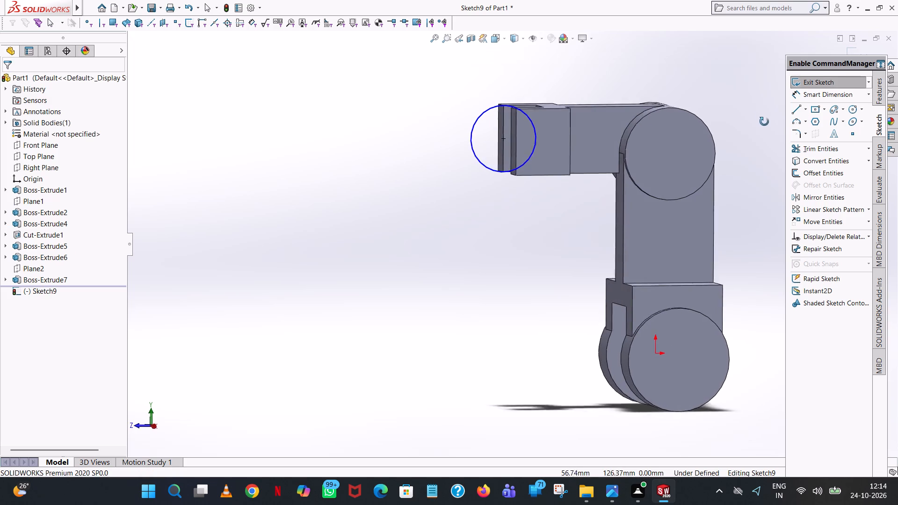
middle_click_drag(764, 122, 783, 160)
left_click(839, 98)
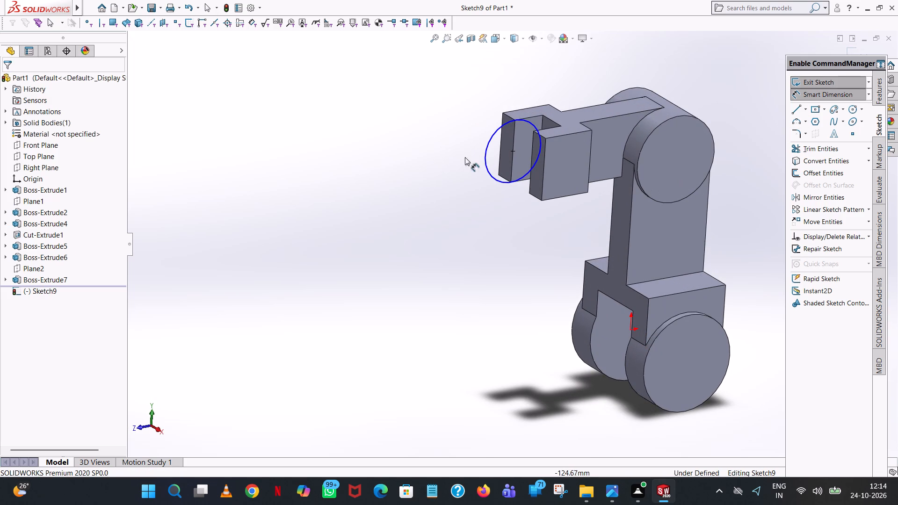
left_click(485, 154)
left_click(312, 165)
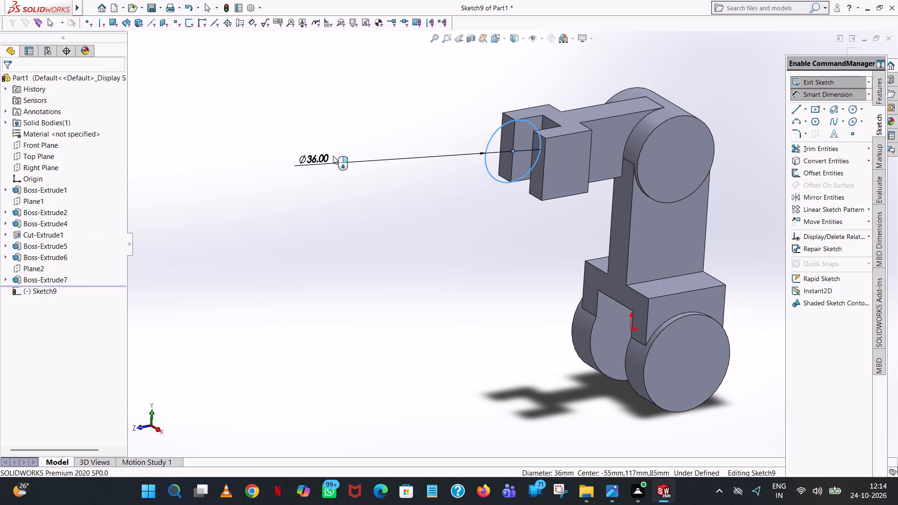
left_click(273, 151)
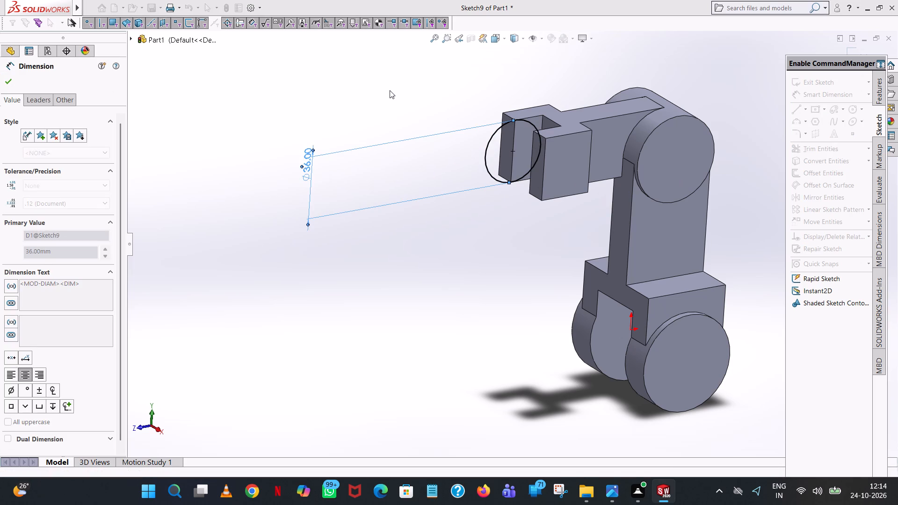
left_click(390, 90)
left_click(563, 63)
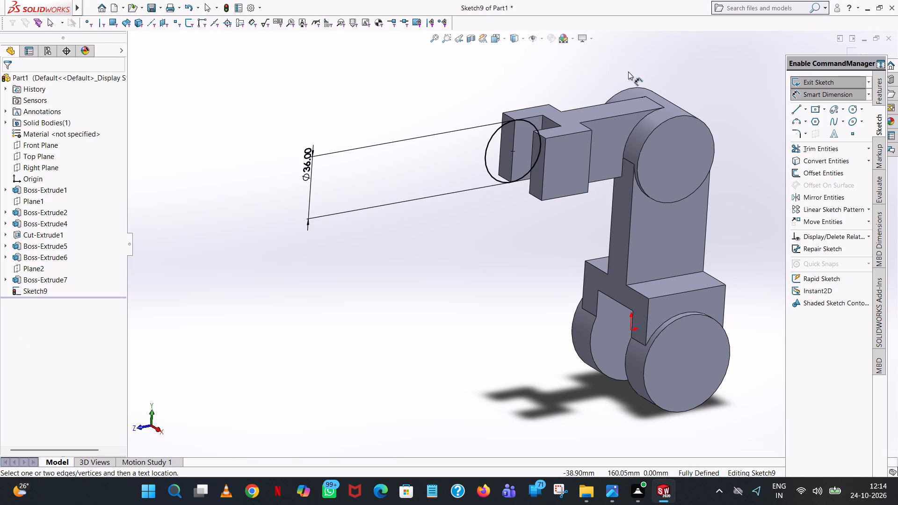
Extrude the circle 15 mm blind in the reversed direction, into the -X prong, with Merge result on.
left_click(876, 84)
left_click(854, 81)
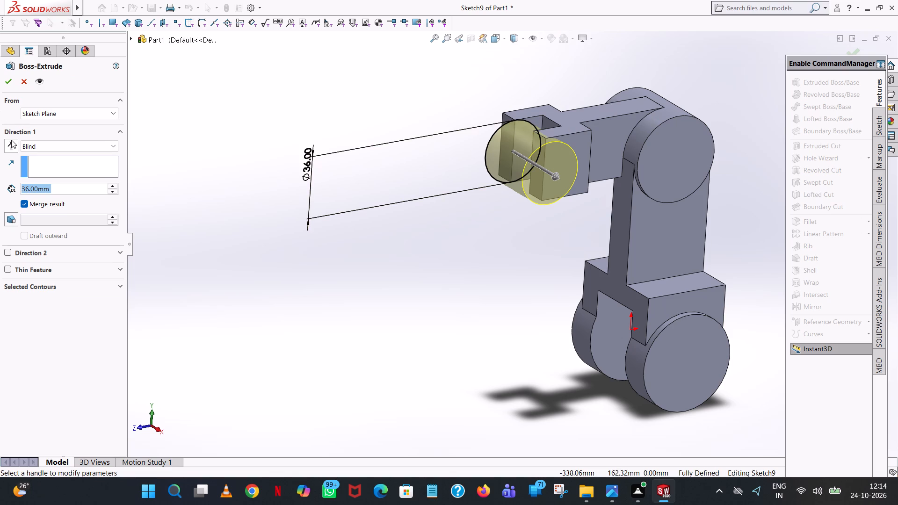
left_click(11, 140)
double_click(64, 186)
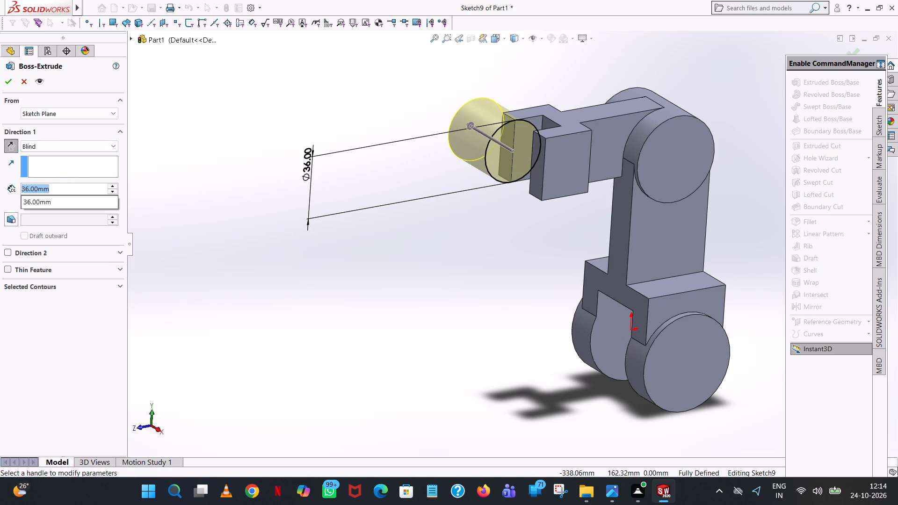
type("15")
key("Return")
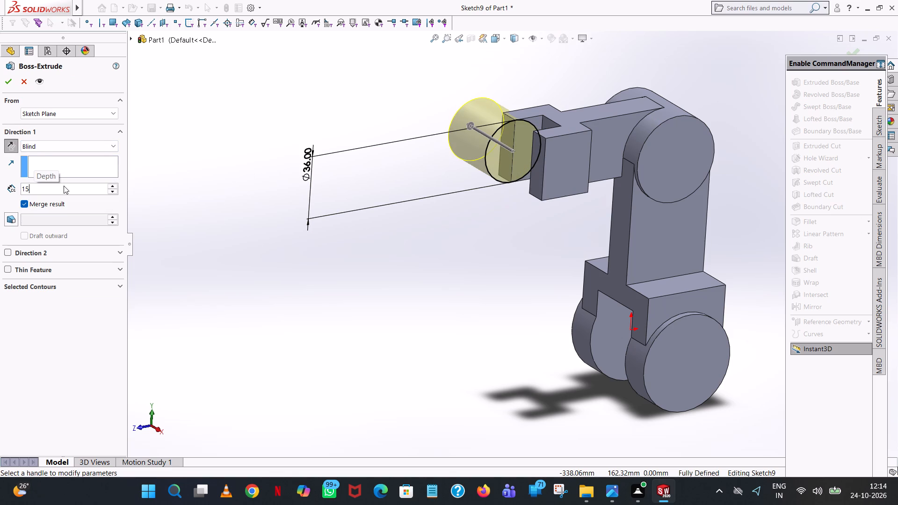
left_click(8, 79)
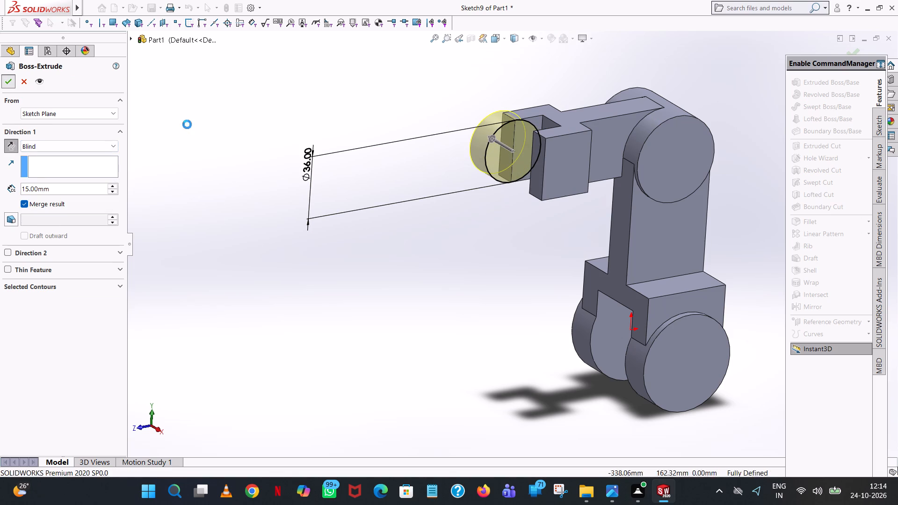
left_click(349, 116)
Start an Extruded Boss sketch on the +X prong's inner face and draw an 18 mm radius circle centred on its end edge's midpoint.
middle_click_drag(382, 171, 445, 257)
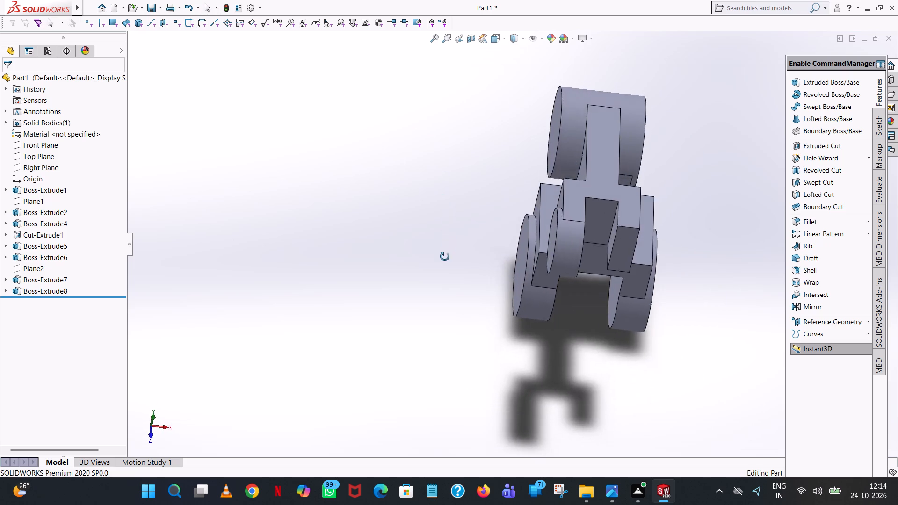
middle_click_drag(445, 257, 389, 220)
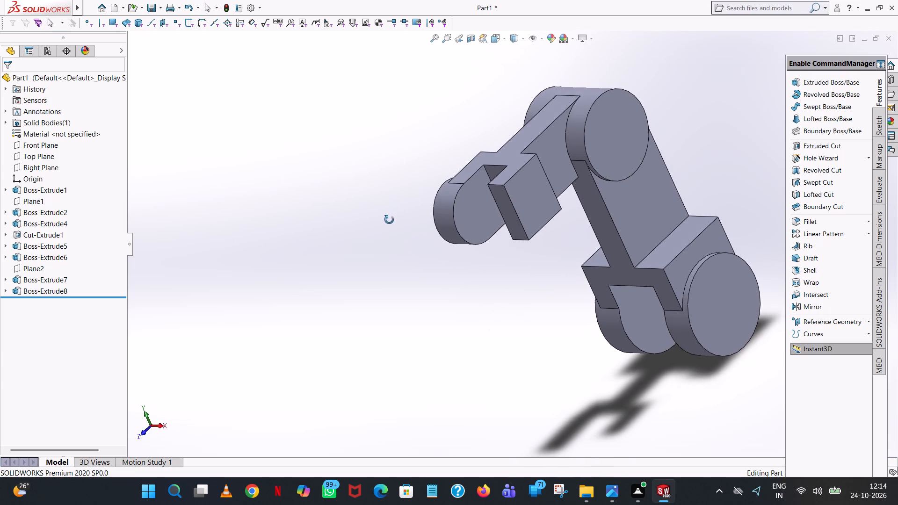
middle_click_drag(389, 220, 348, 288)
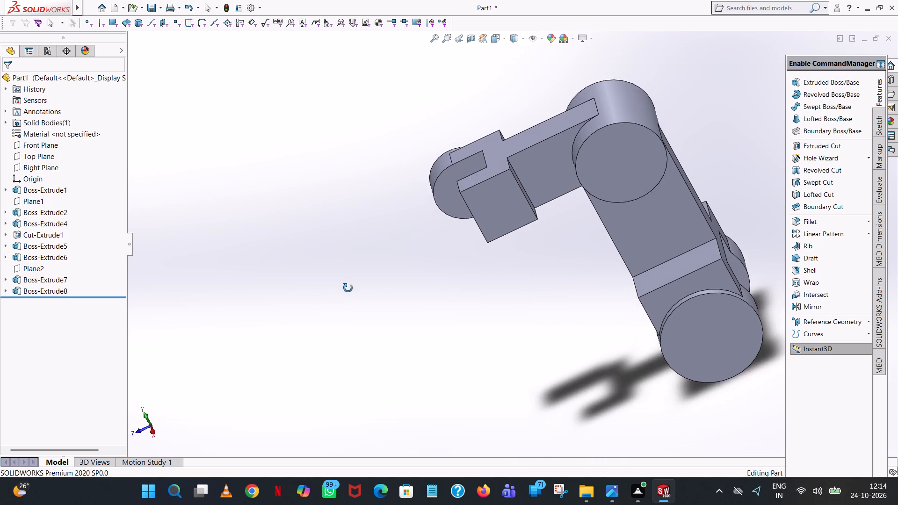
middle_click_drag(348, 288, 453, 282)
scroll(350, 293, "up", 1)
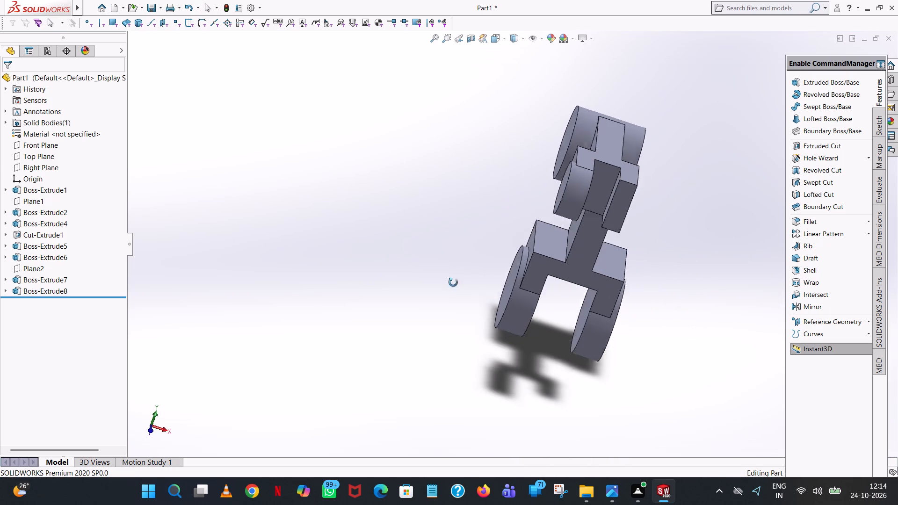
middle_click_drag(453, 282, 457, 298)
left_click(818, 82)
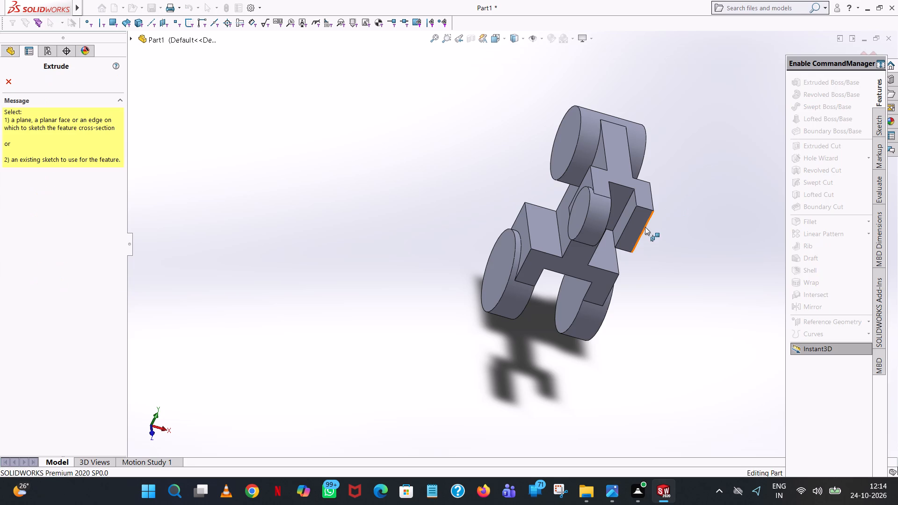
scroll(645, 227, "down", 4)
left_click(579, 195)
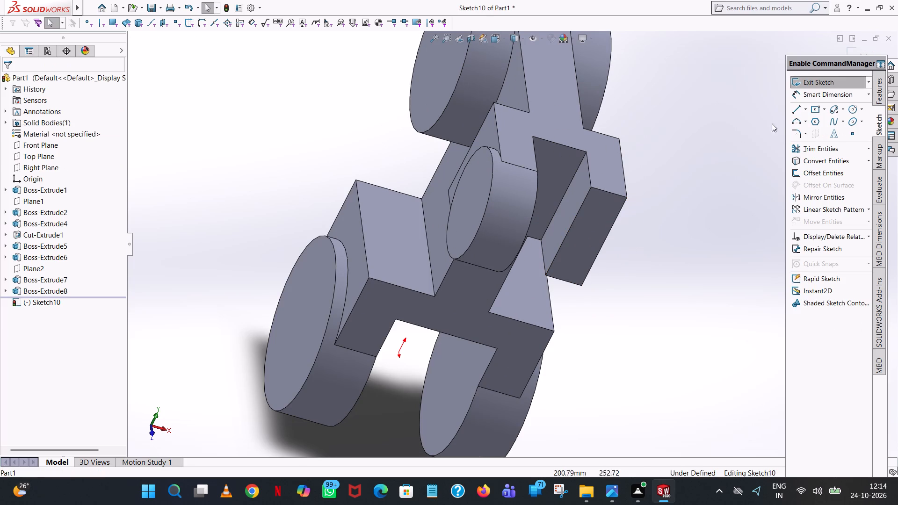
left_click(502, 38)
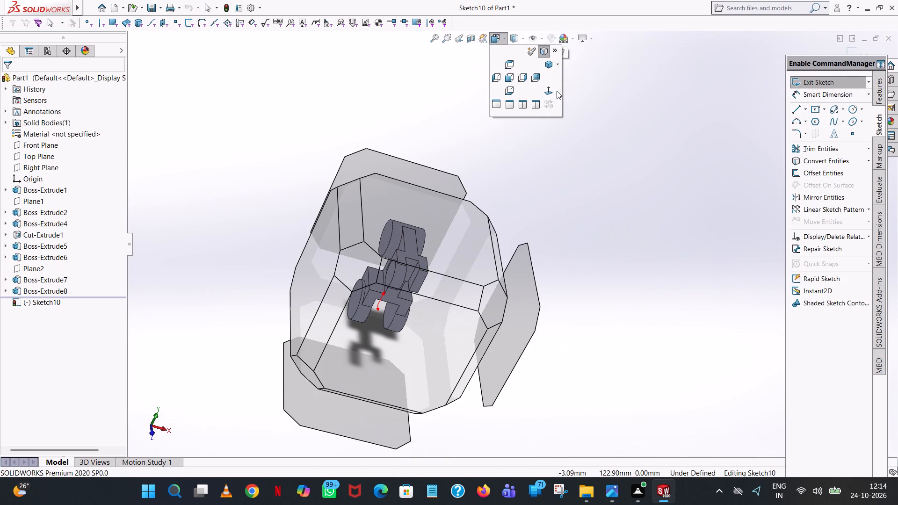
left_click(555, 90)
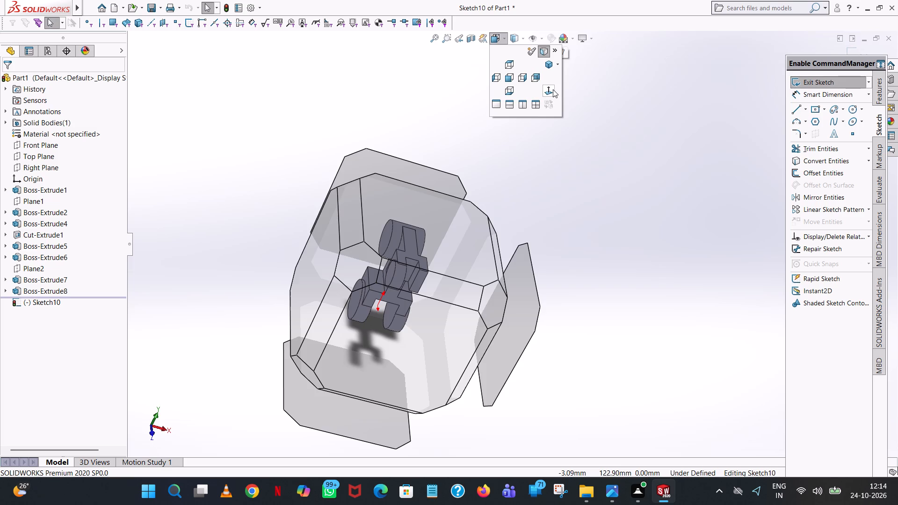
left_click(552, 89)
left_click(851, 108)
scroll(726, 127, "up", 2)
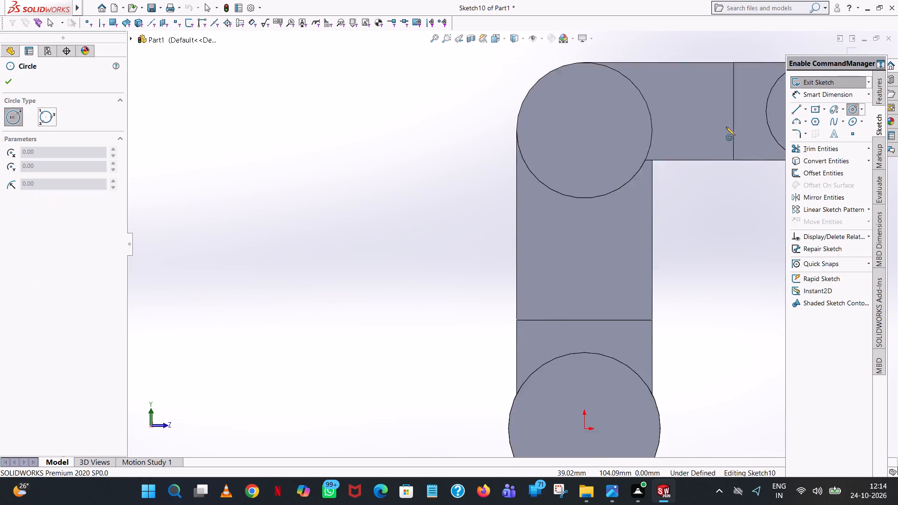
scroll(726, 127, "up", 2)
scroll(697, 144, "down", 2)
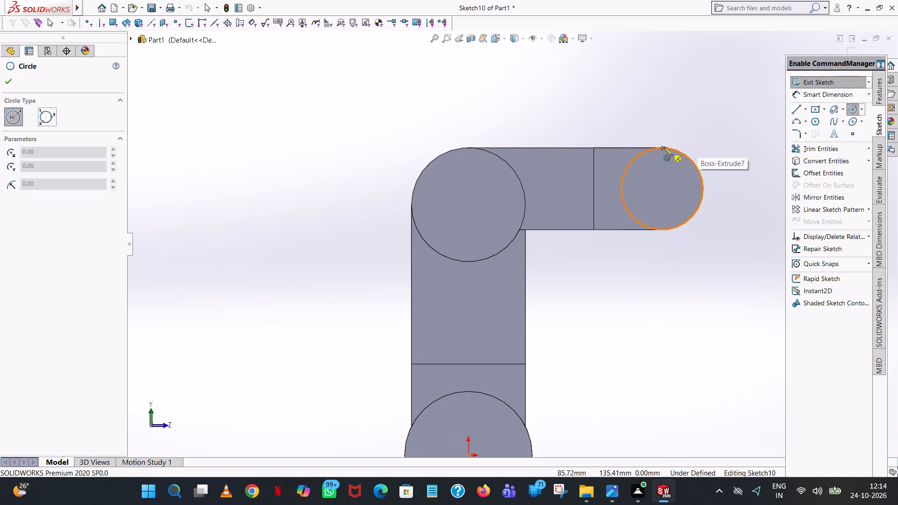
left_click(662, 190)
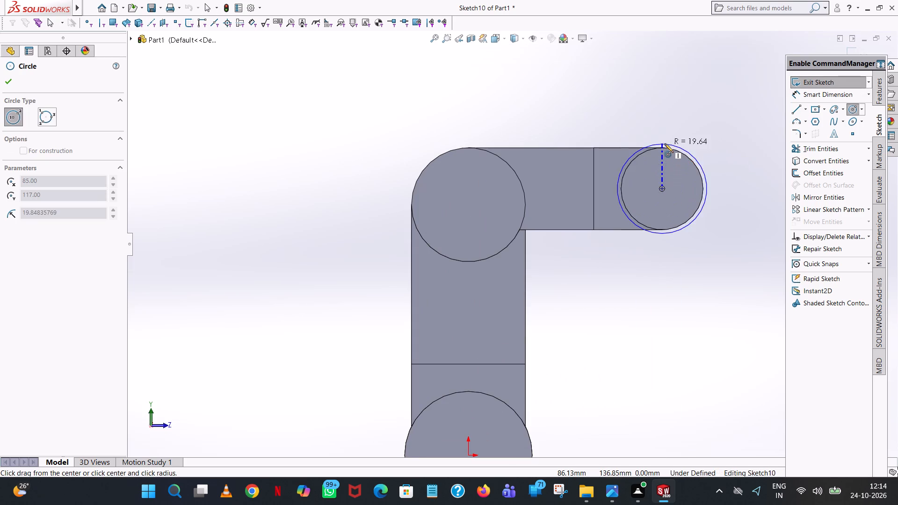
left_click(665, 148)
right_click(665, 148)
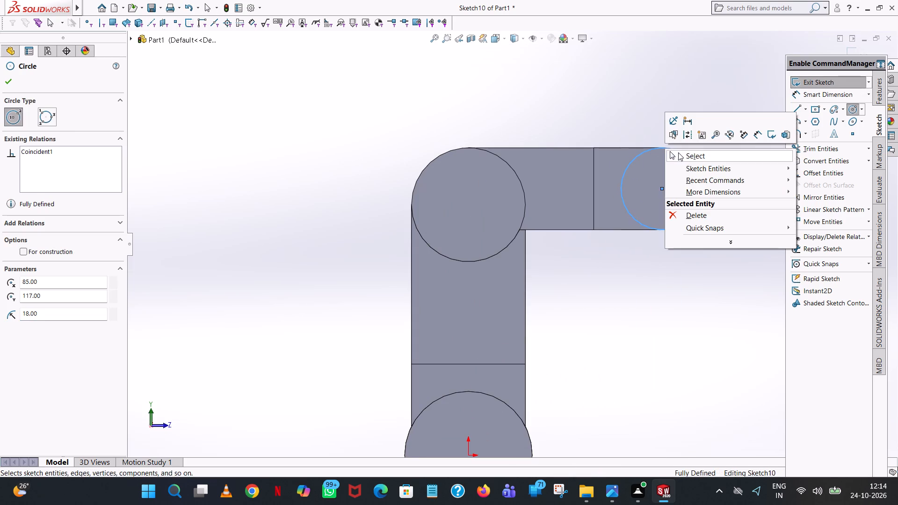
left_click(684, 157)
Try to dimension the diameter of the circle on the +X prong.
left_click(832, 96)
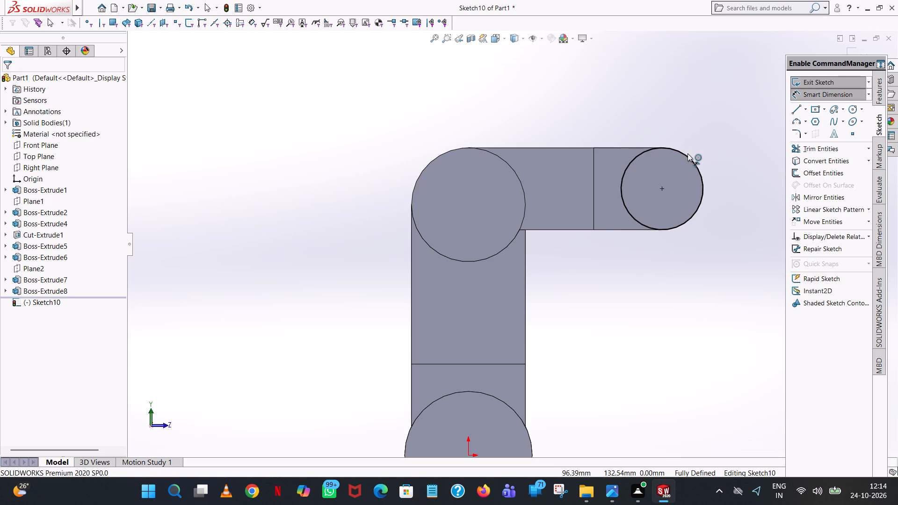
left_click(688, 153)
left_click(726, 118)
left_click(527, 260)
Extrude the circle 15 mm blind in the reversed direction, into the +X prong, with Merge result on.
middle_click_drag(611, 274, 541, 311)
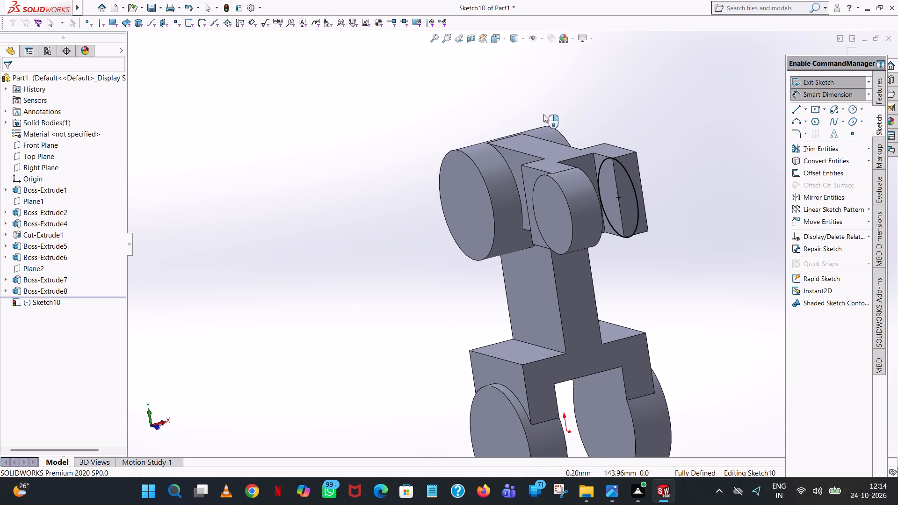
left_click(878, 94)
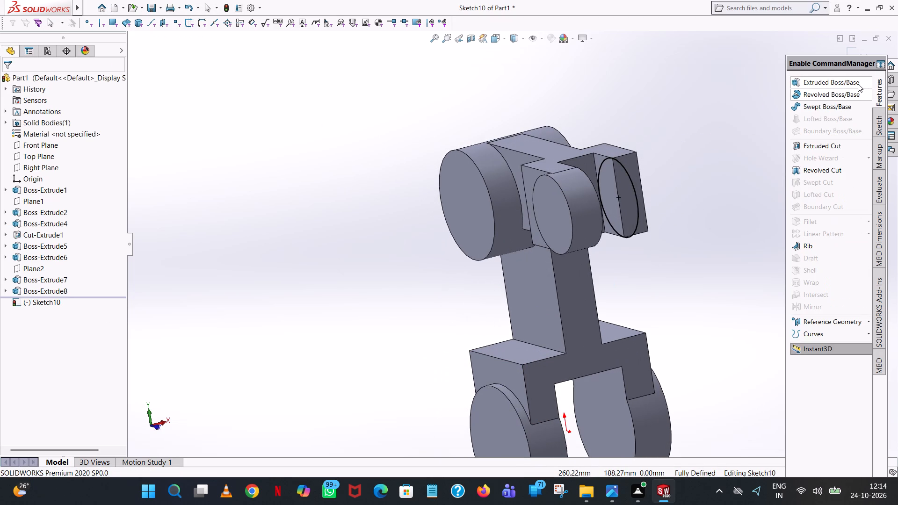
left_click(858, 84)
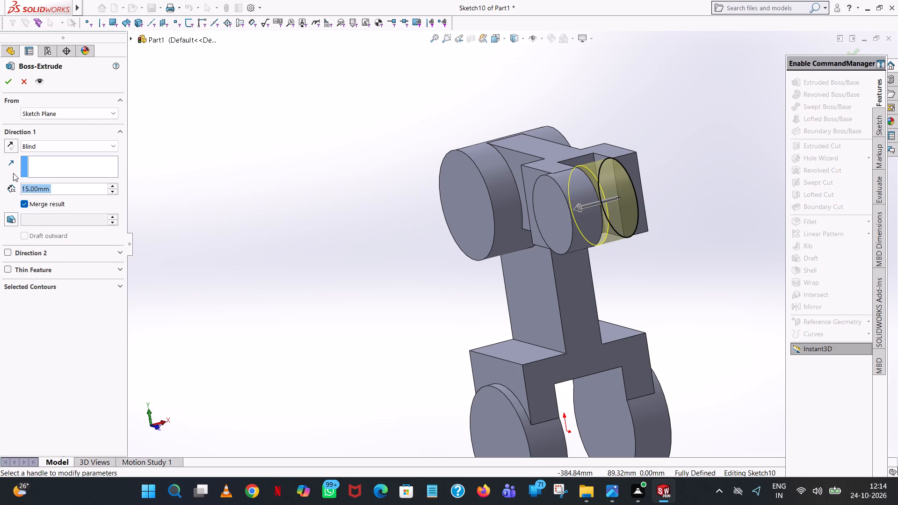
left_click(8, 142)
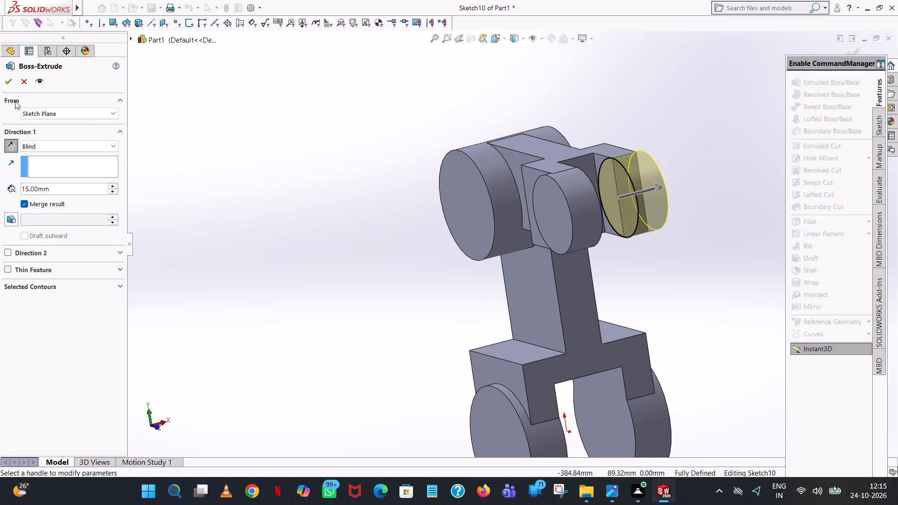
left_click(4, 78)
Examine both rounded prong ends and the overall part from above, the front and the +X side.
scroll(681, 111, "up", 1)
middle_click_drag(681, 130, 676, 158)
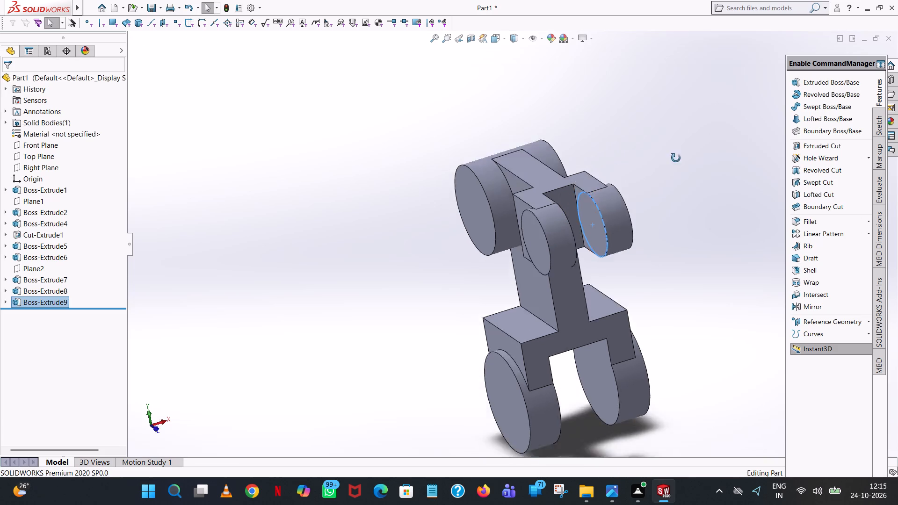
middle_click_drag(676, 158, 668, 270)
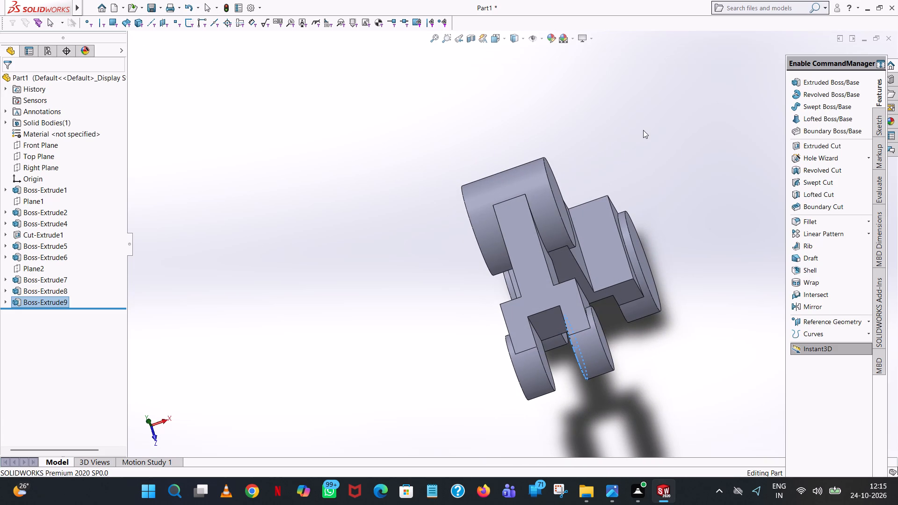
middle_click_drag(628, 366, 570, 271)
left_click(652, 122)
scroll(682, 149, "up", 1)
middle_click_drag(681, 151, 659, 310)
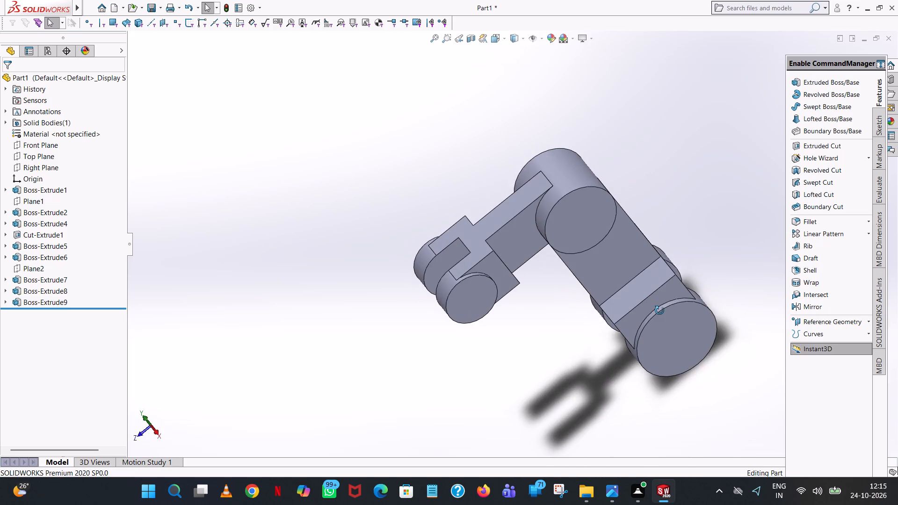
middle_click_drag(659, 310, 620, 288)
scroll(627, 288, "up", 1)
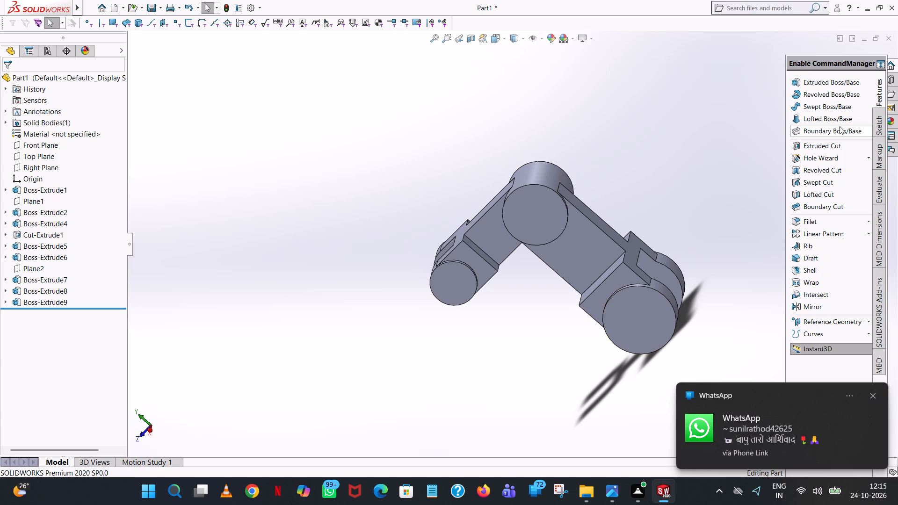
Start an Extruded Cut sketch on the +X outer face of the lower disc and draw a 16 mm radius (32/2) circle centred on the origin.
left_click(842, 149)
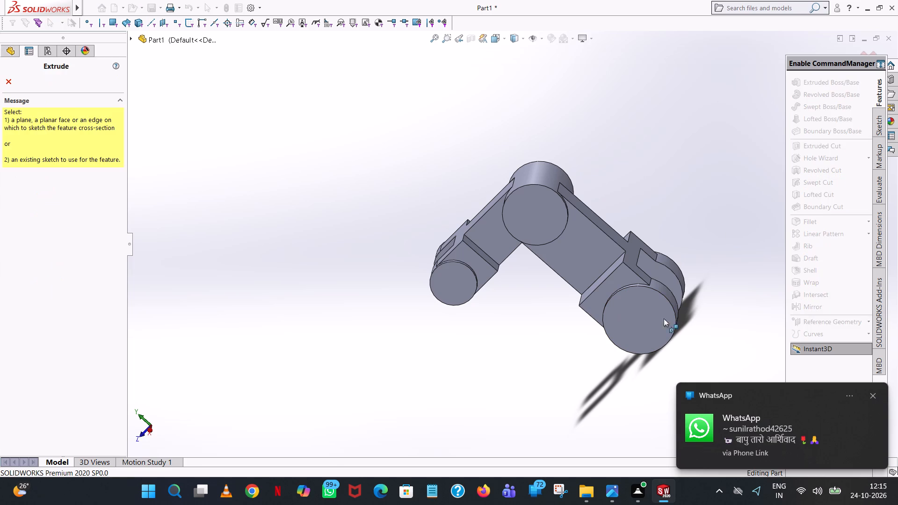
left_click(648, 337)
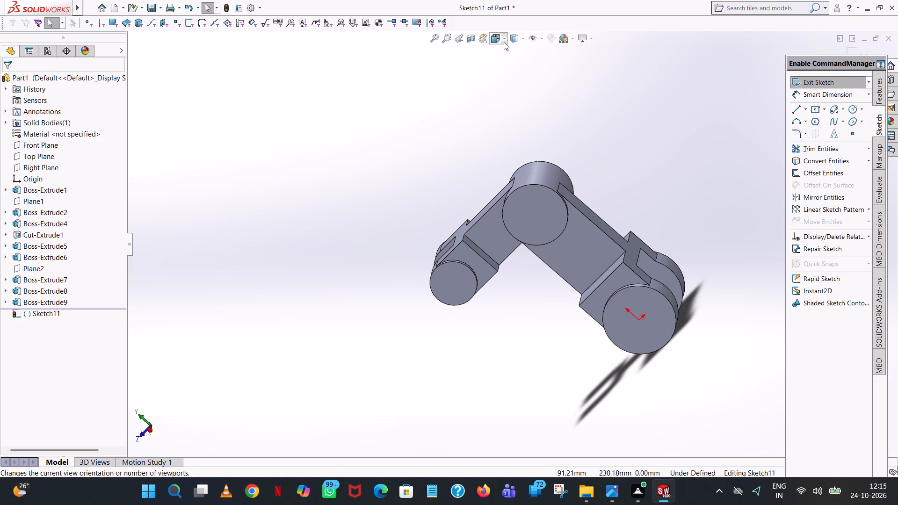
left_click(502, 41)
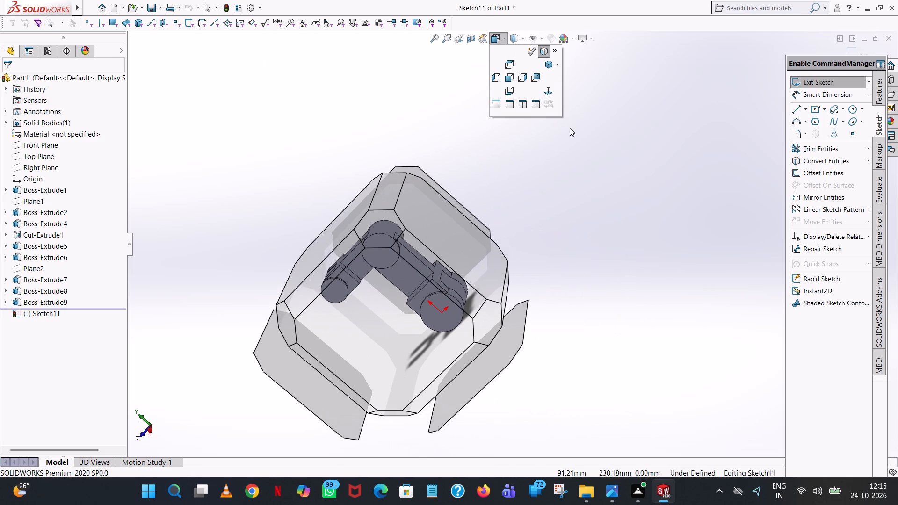
left_click(550, 89)
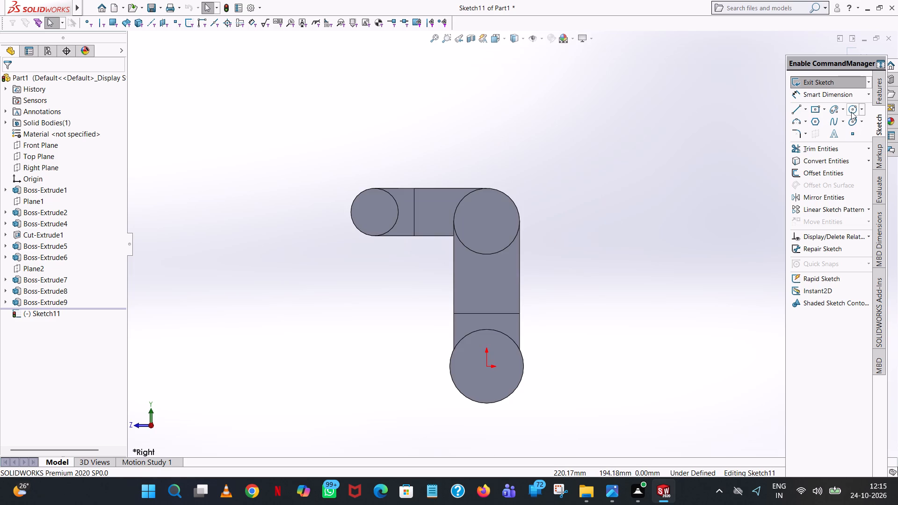
left_click(851, 111)
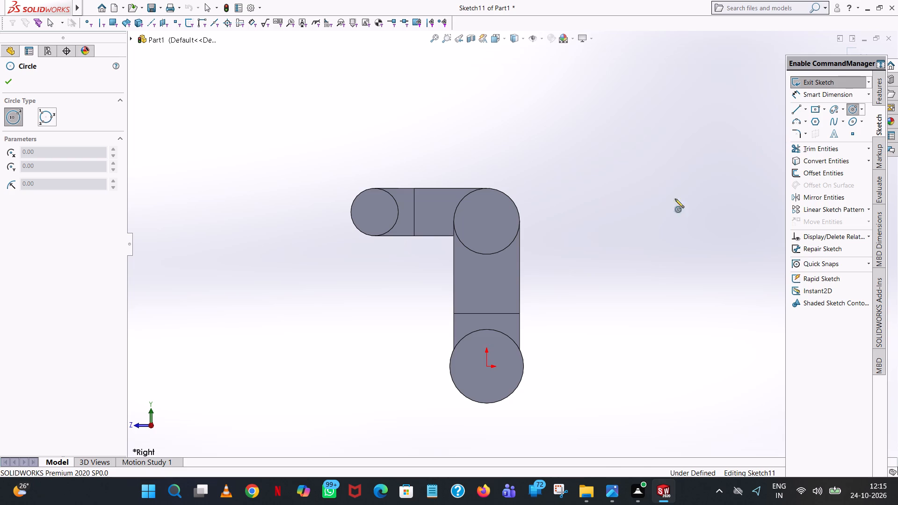
left_click(487, 368)
left_click(518, 366)
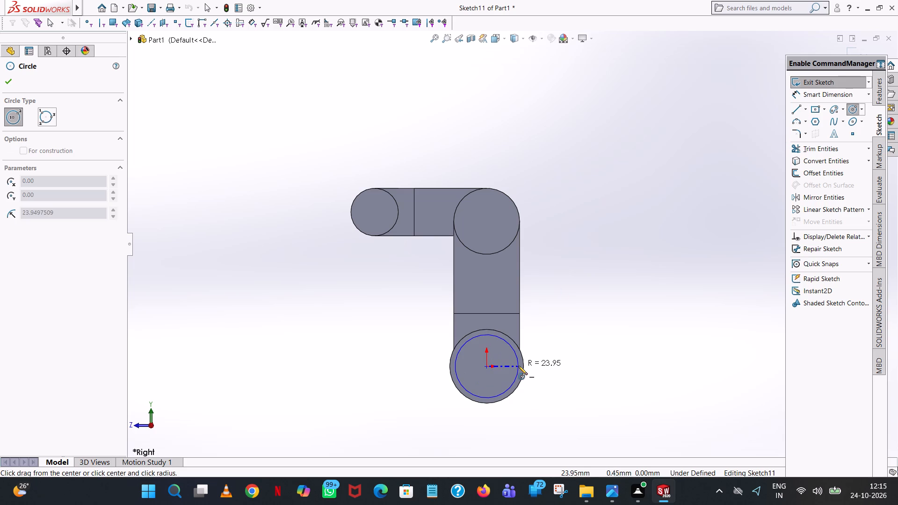
type("32/")
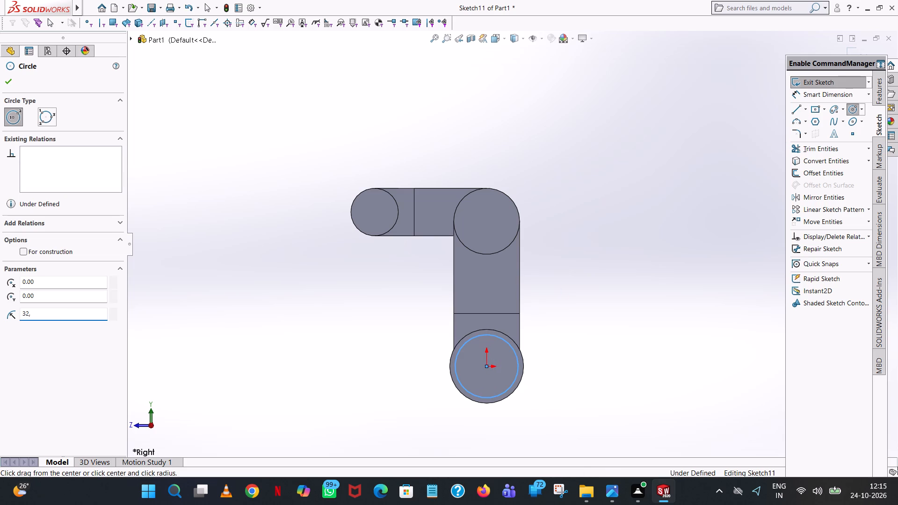
key("2")
key("Return")
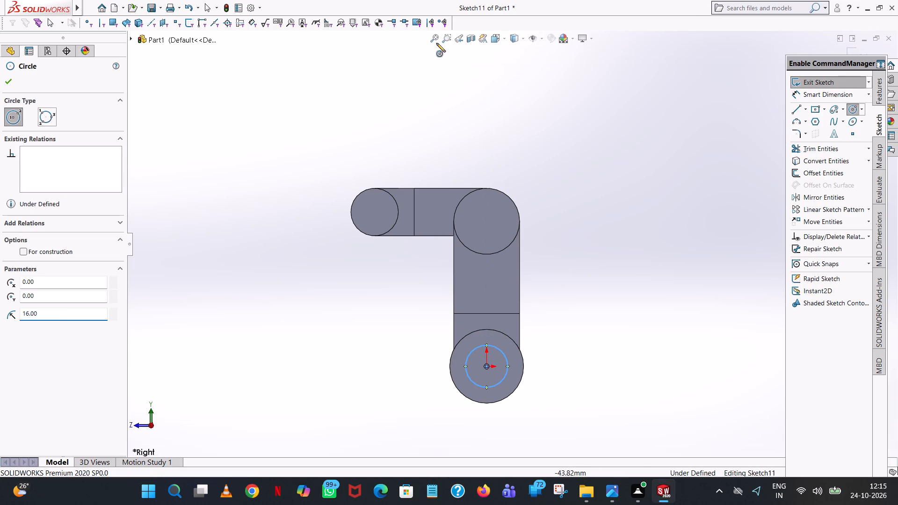
left_click(12, 86)
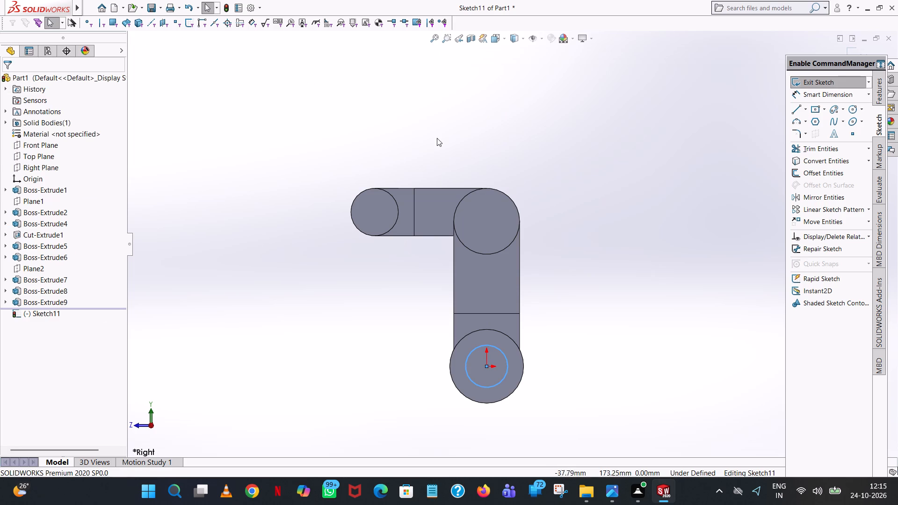
left_click(437, 138)
Dimension the diameter of the circle on the lower disc.
left_click(822, 93)
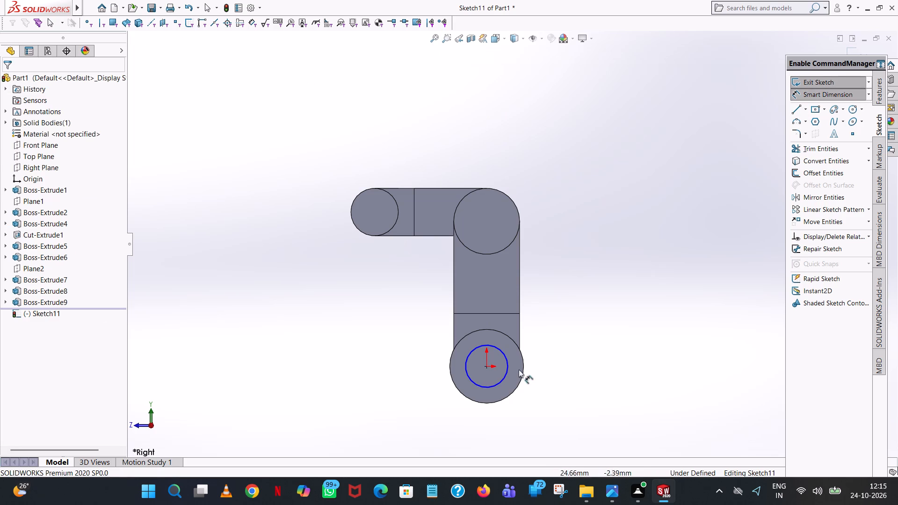
left_click(505, 370)
left_click(721, 222)
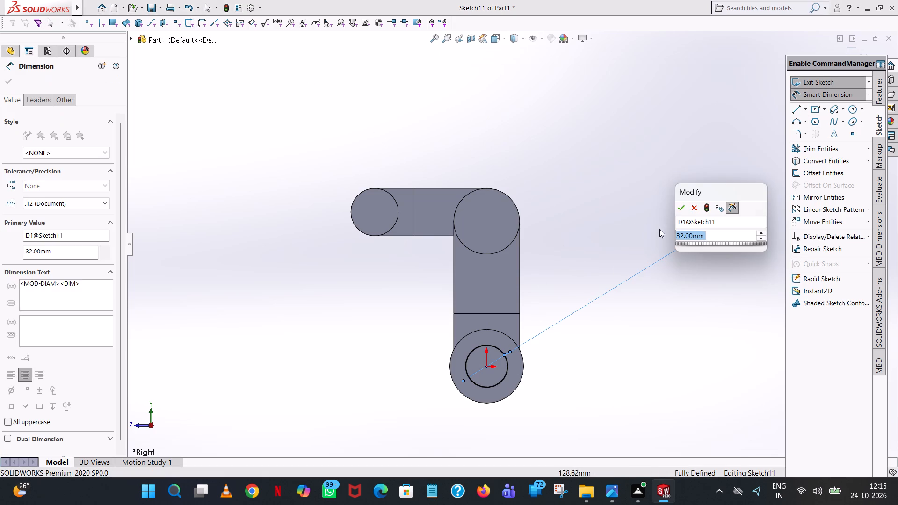
left_click(679, 209)
left_click(621, 106)
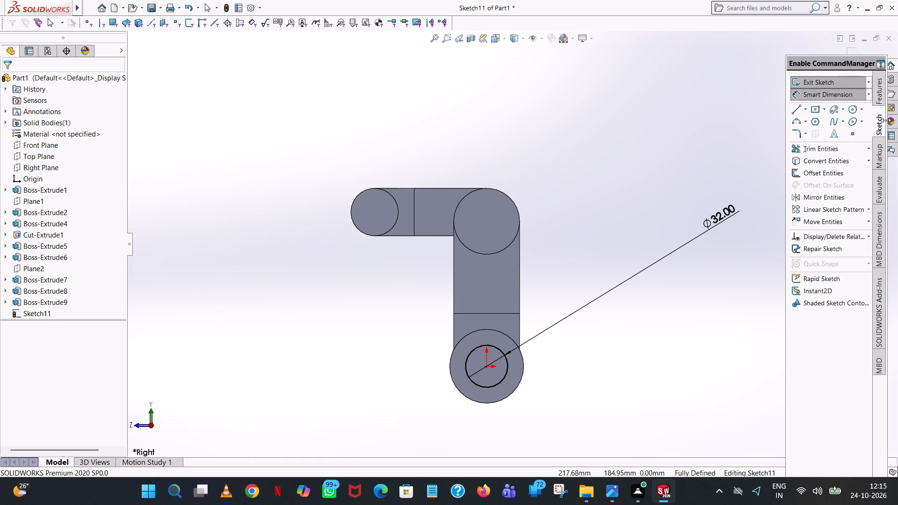
Cut the circle on the lower disc 132 mm blind, through both lower discs of the fork.
left_click(883, 97)
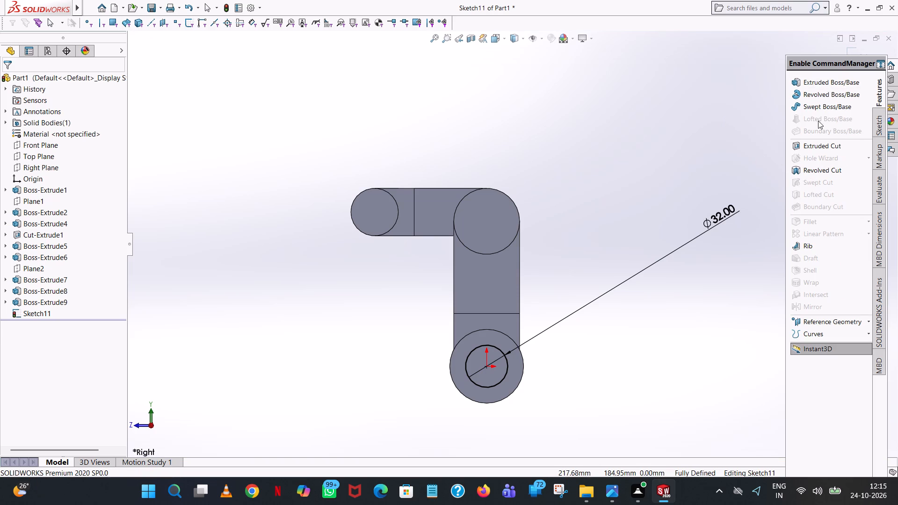
left_click(820, 144)
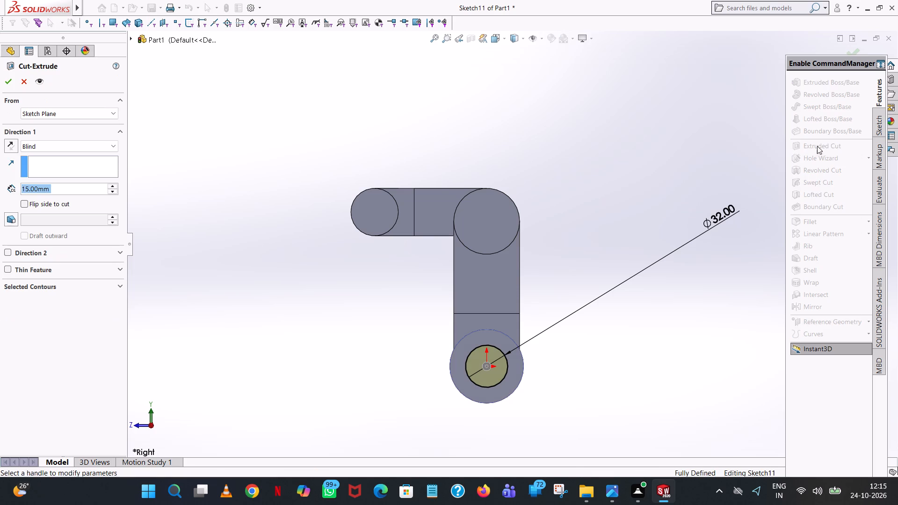
middle_click_drag(613, 224, 717, 239)
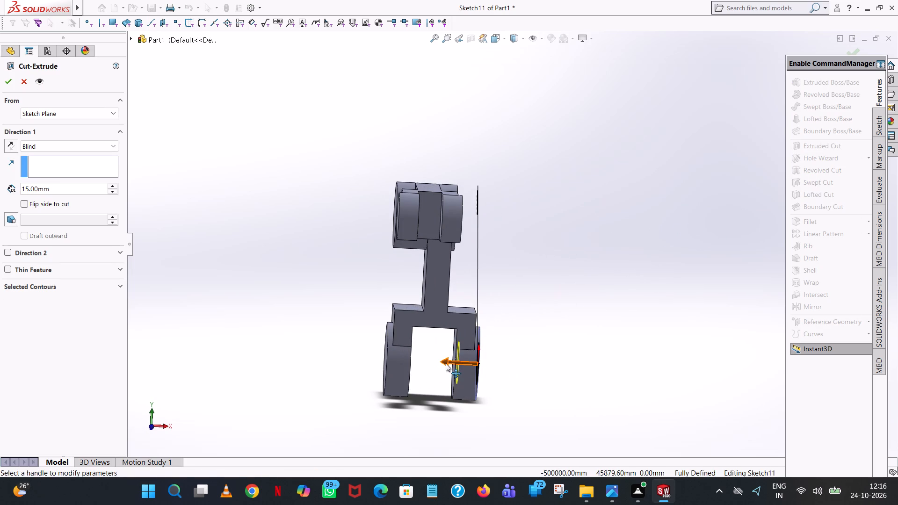
left_click_drag(446, 363, 304, 365)
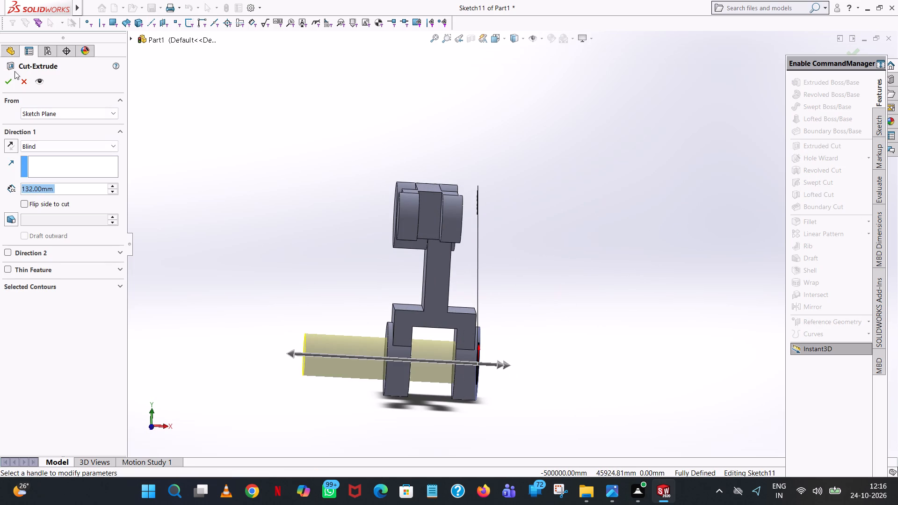
left_click(9, 77)
left_click(620, 145)
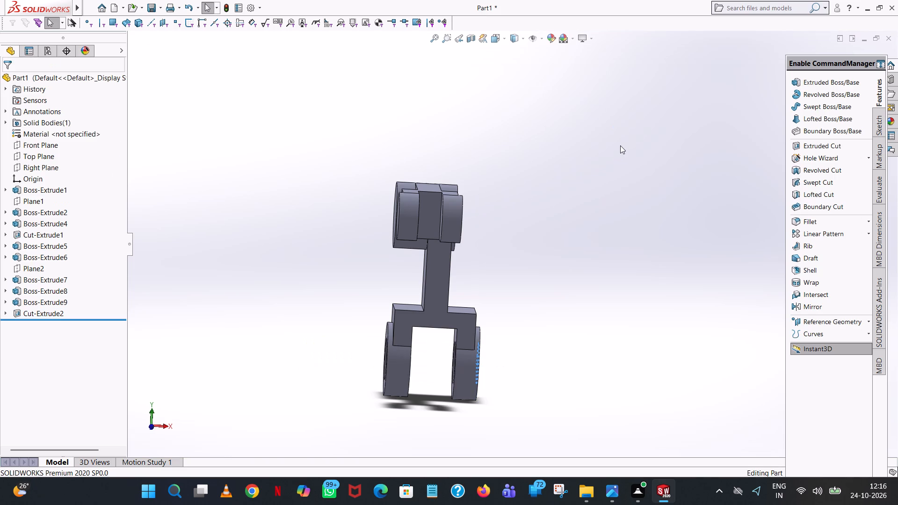
Start an Extruded Cut sketch on the -X end face of the upper cylinder and draw a concentric 12.5 mm radius (25/2) circle.
middle_click_drag(600, 163, 494, 179)
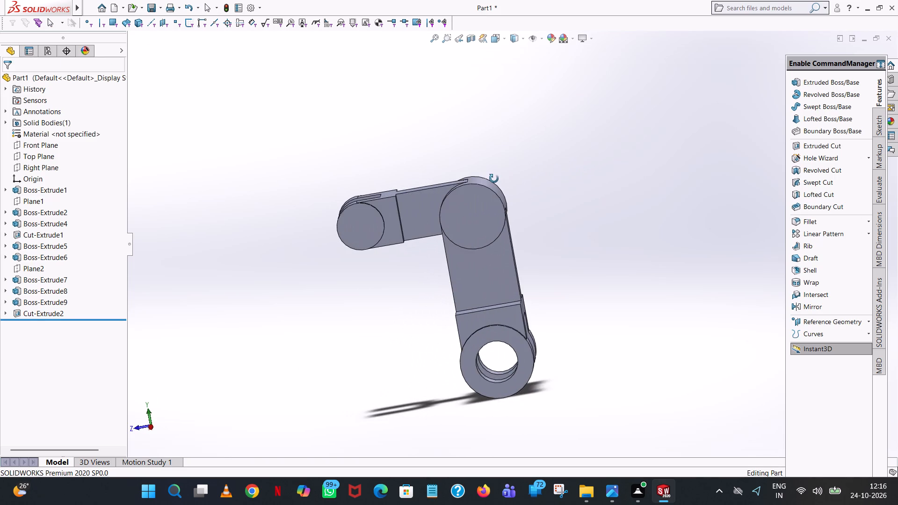
middle_click_drag(494, 179, 710, 147)
left_click(819, 150)
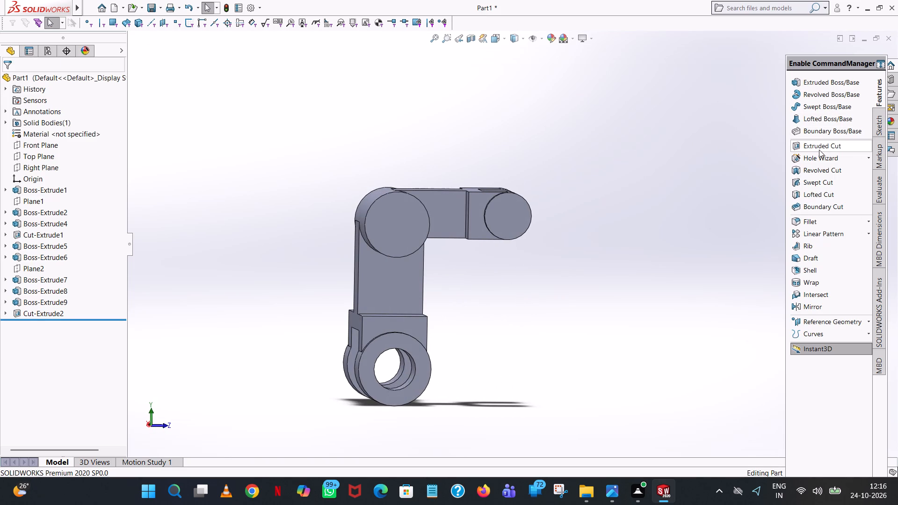
left_click(404, 223)
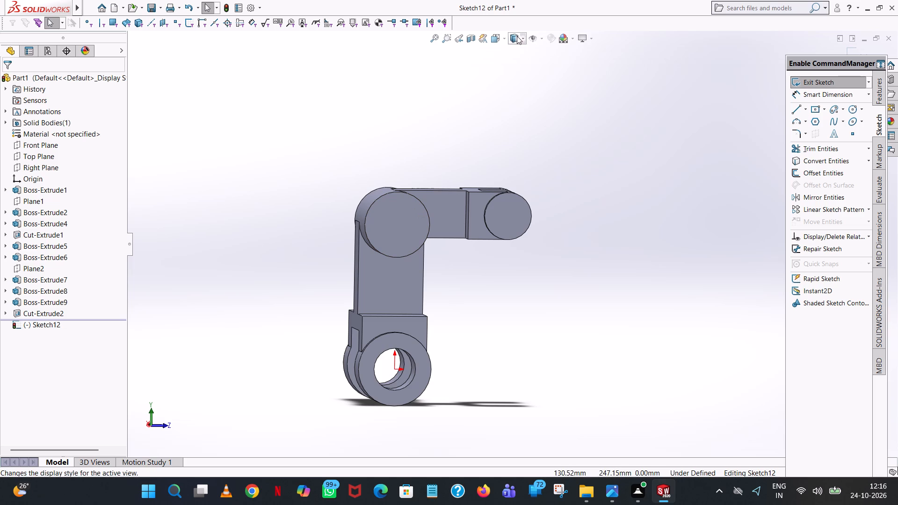
left_click(507, 43)
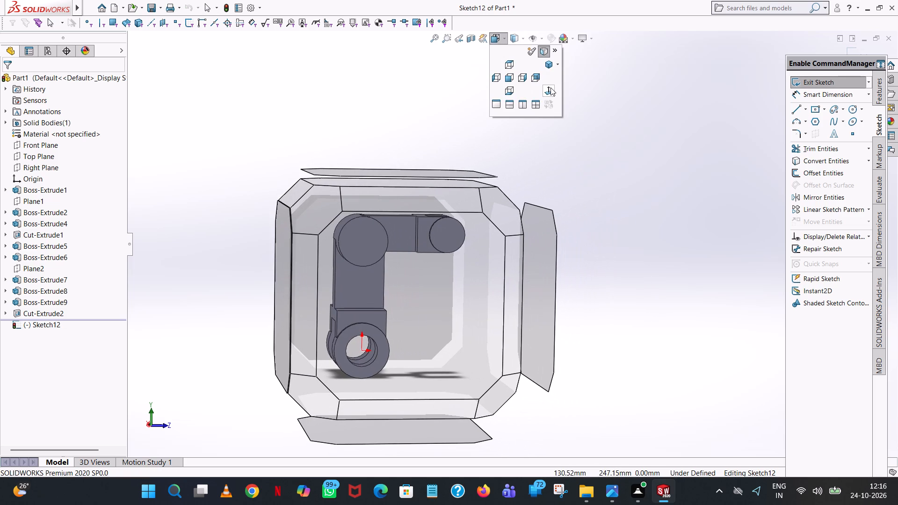
left_click(550, 87)
left_click(851, 109)
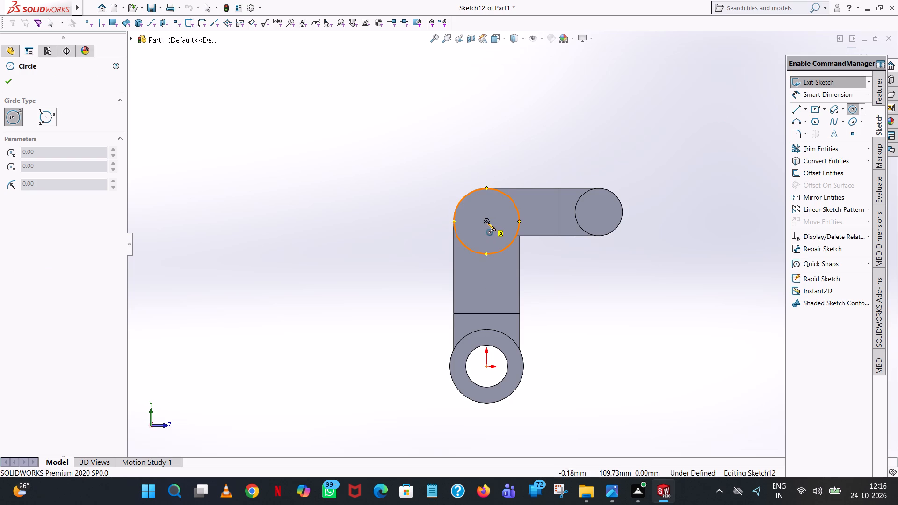
left_click(486, 222)
left_click(493, 206)
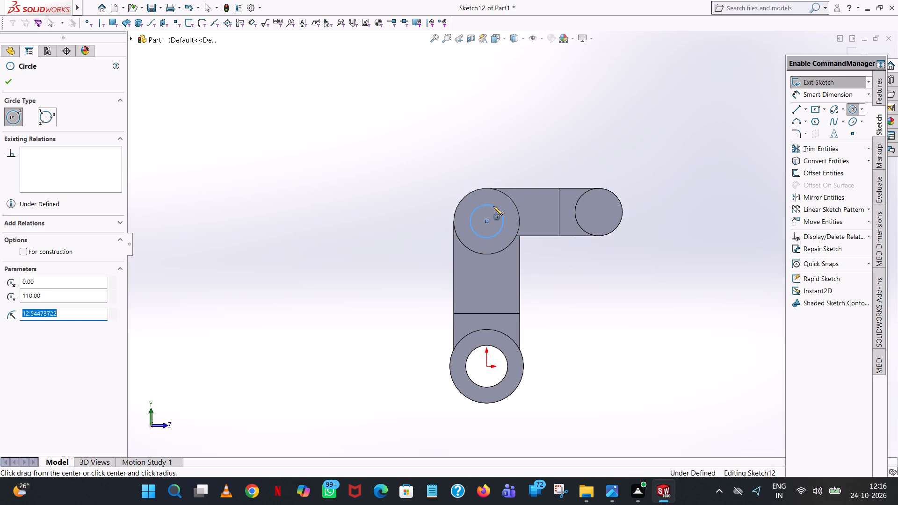
type("25/2")
key("Return")
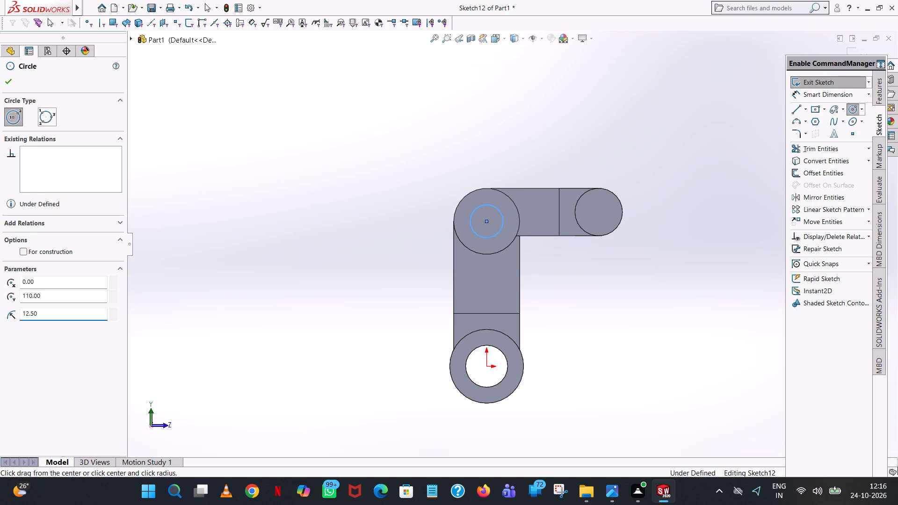
left_click(11, 84)
left_click(394, 131)
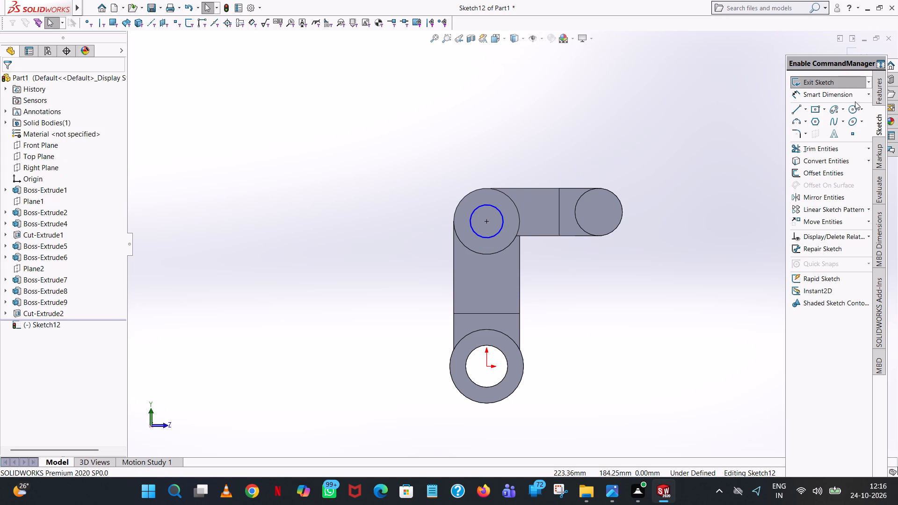
Dimension the diameter of the circle on the upper cylinder's end face.
left_click(849, 95)
left_click(470, 212)
left_click(480, 209)
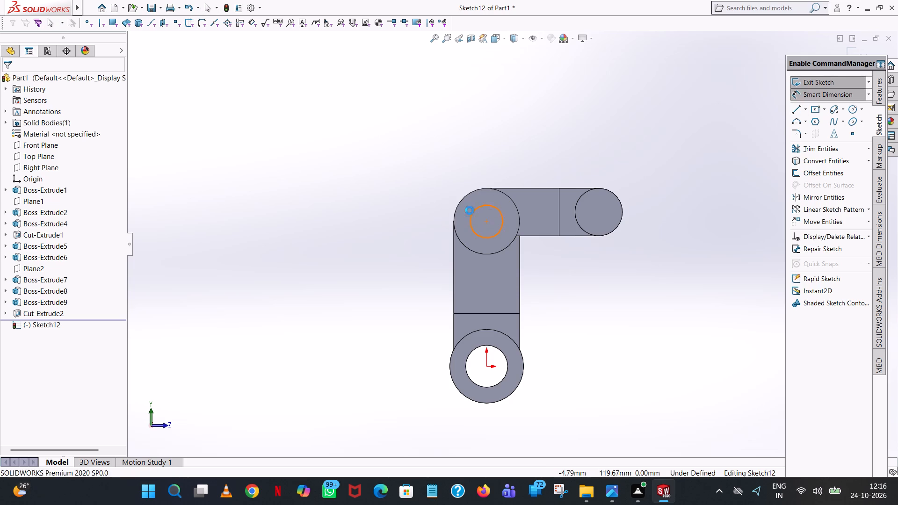
left_click(286, 216)
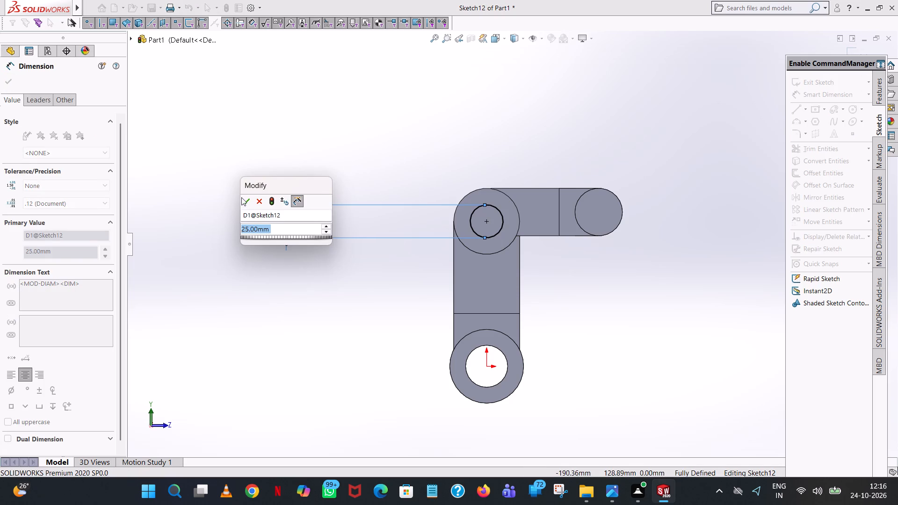
left_click(245, 200)
left_click(524, 113)
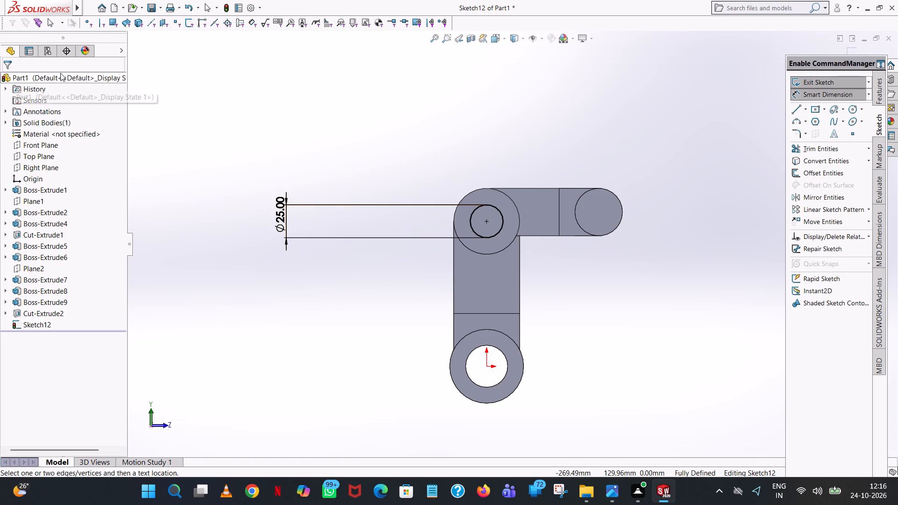
Cut the circle 132 mm blind, through the full length of the upper cylinder.
left_click(879, 84)
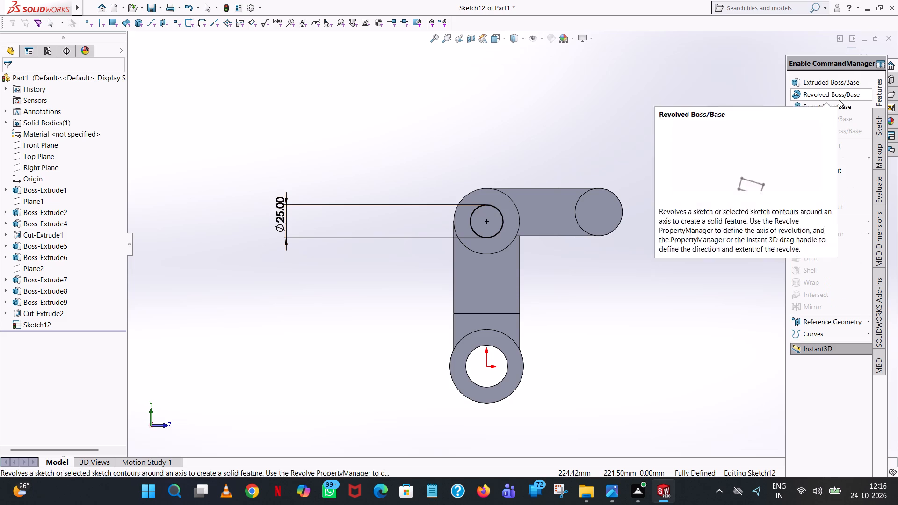
left_click(824, 146)
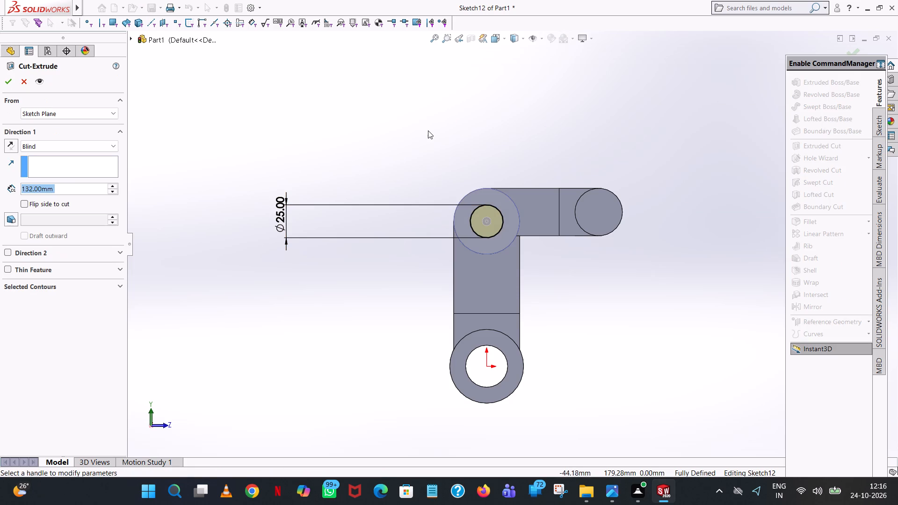
scroll(376, 165, "down", 2)
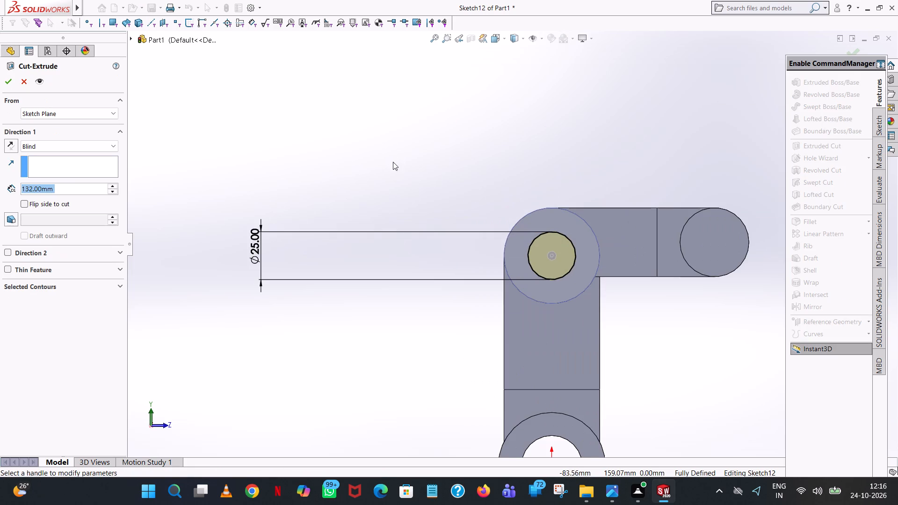
scroll(393, 162, "up", 2)
middle_click_drag(393, 162, 695, 245)
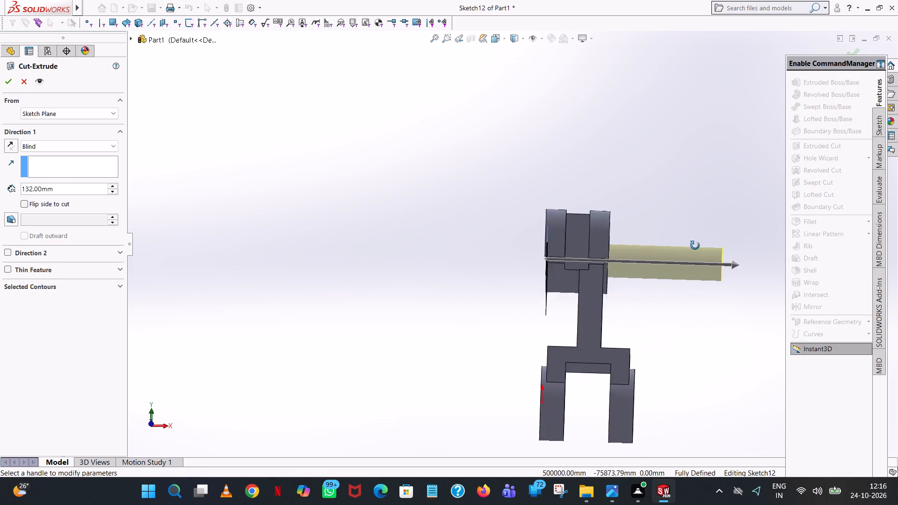
middle_click_drag(695, 245, 729, 254)
scroll(730, 254, "up", 1)
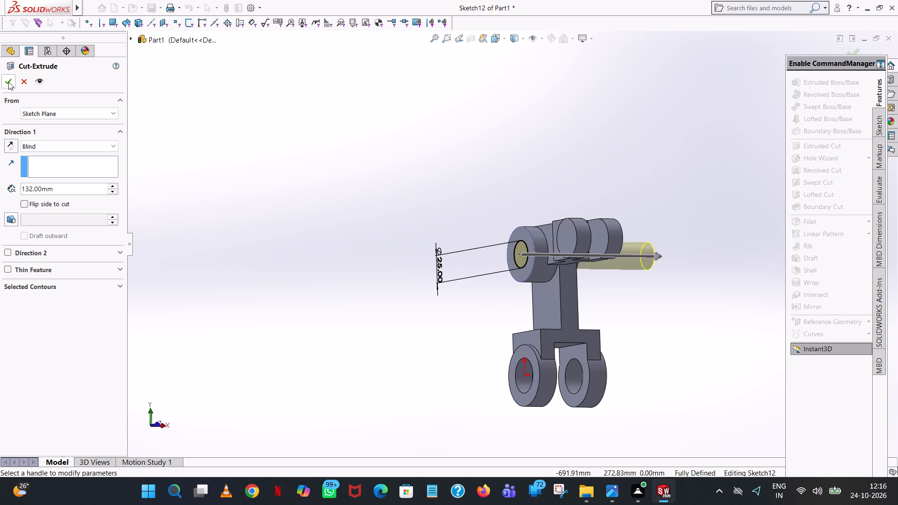
left_click(8, 82)
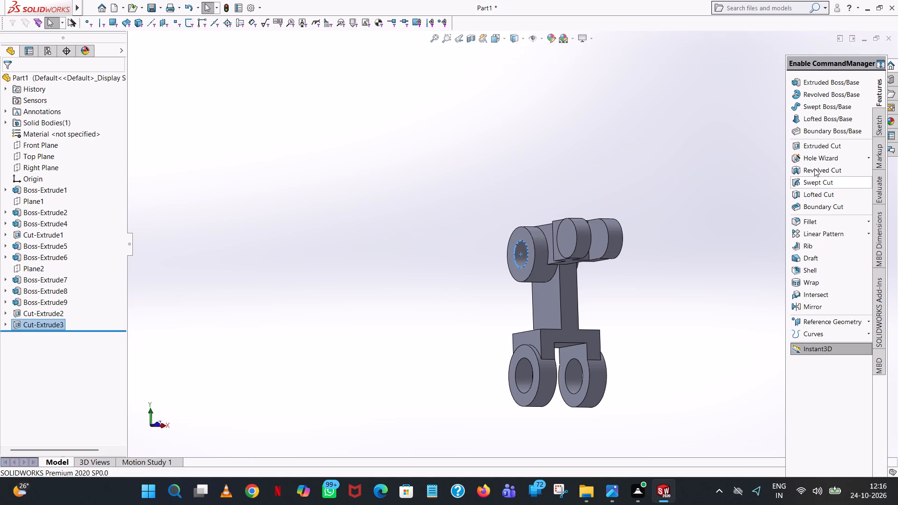
Start an Extruded Cut sketch on the -X face of the arm's rounded prong end and draw a concentric 7.5 mm radius circle.
left_click(844, 148)
left_click(567, 234)
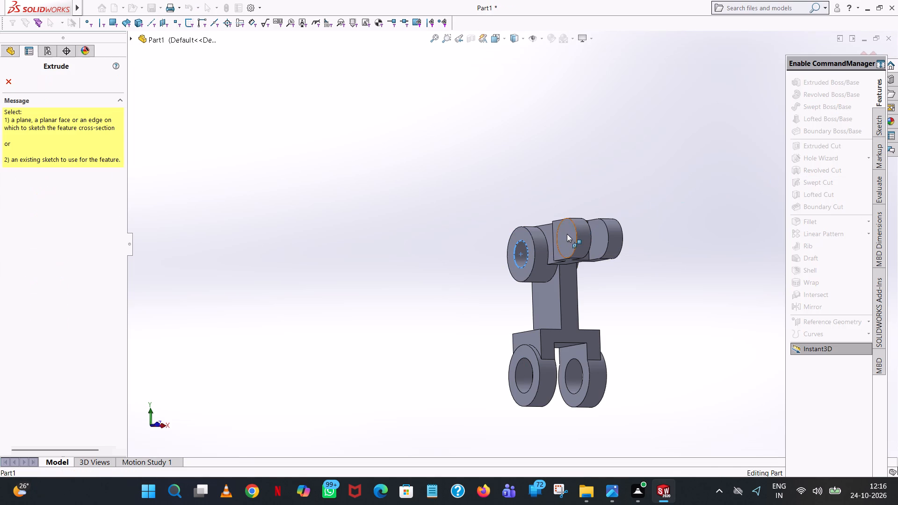
left_click(502, 41)
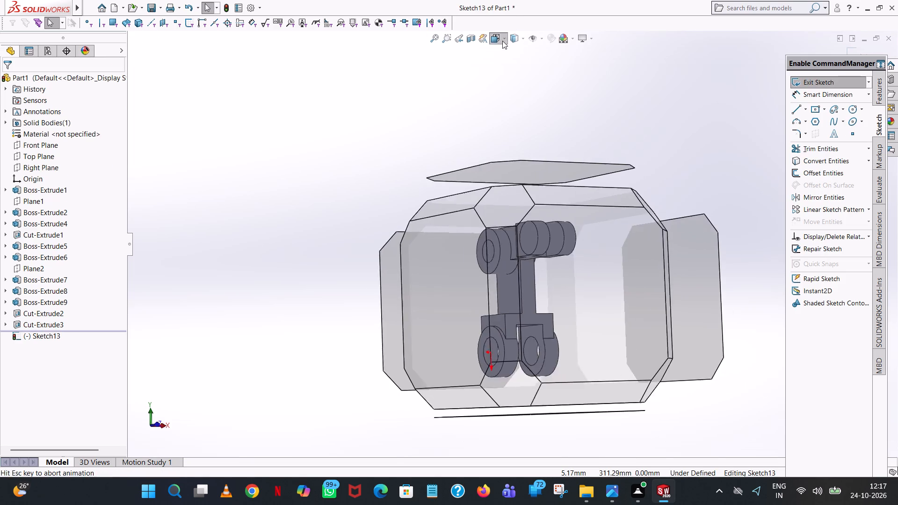
left_click(547, 87)
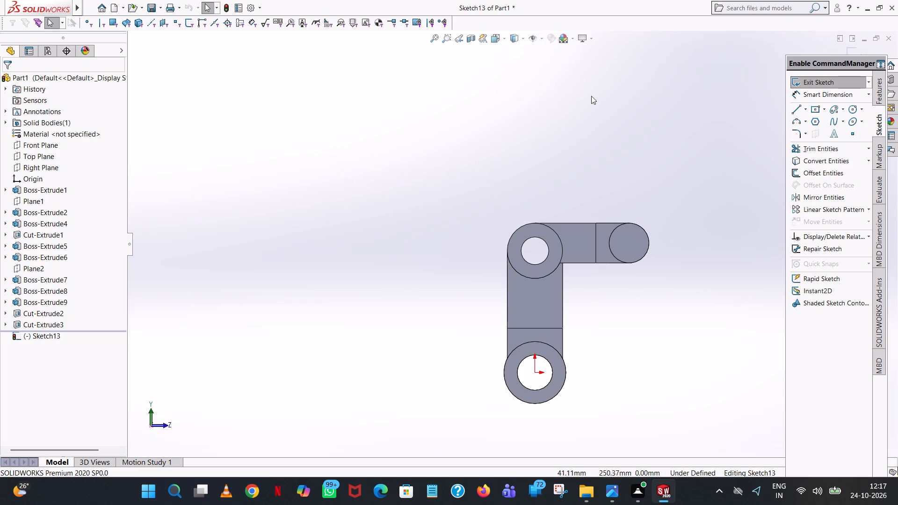
left_click(854, 109)
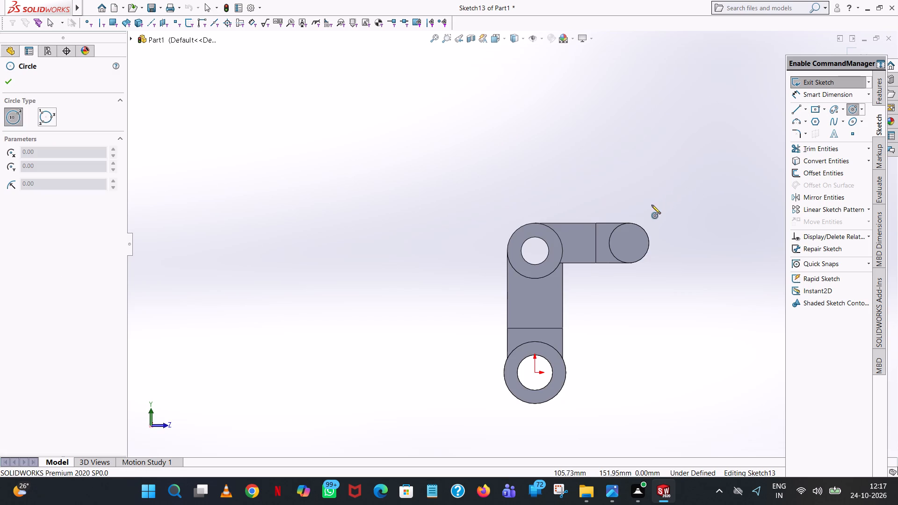
left_click(629, 242)
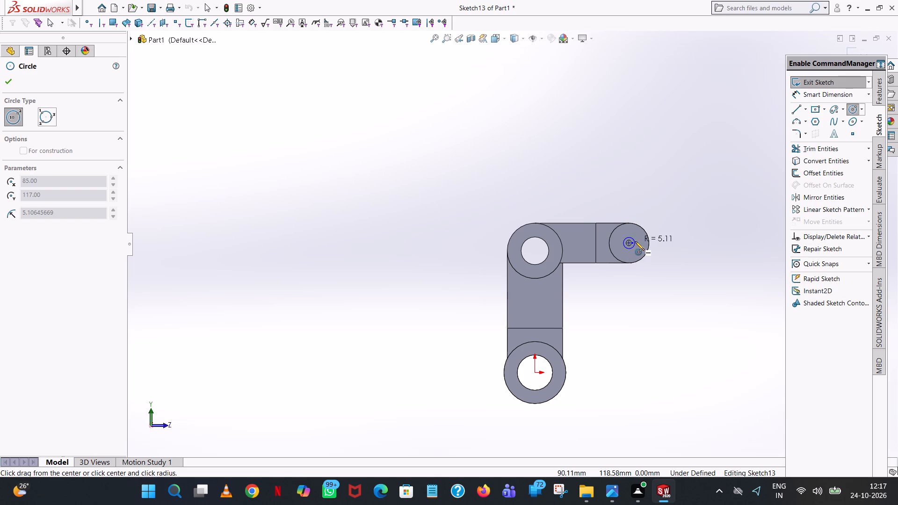
left_click(644, 238)
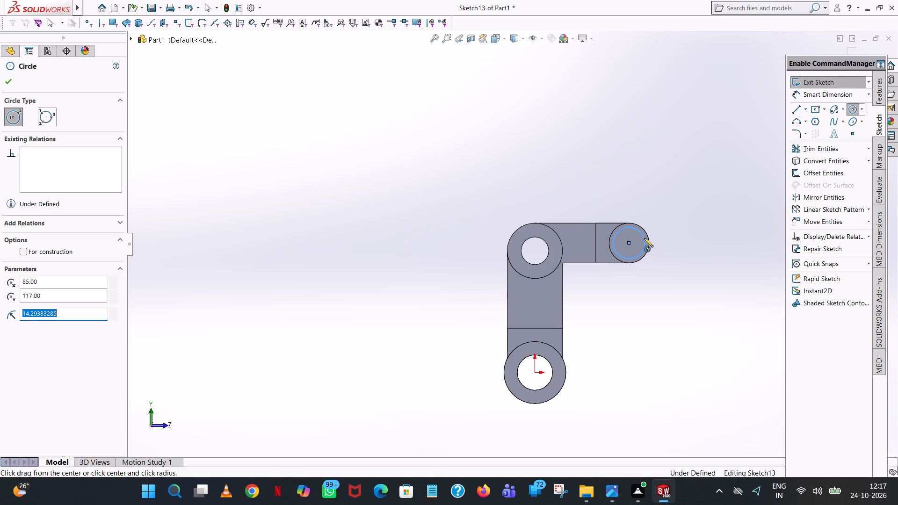
type("7.5")
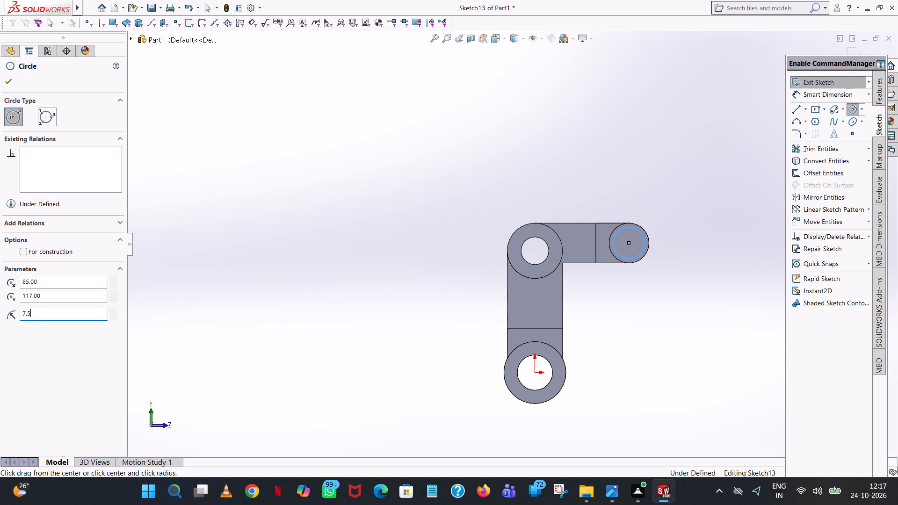
key("Return")
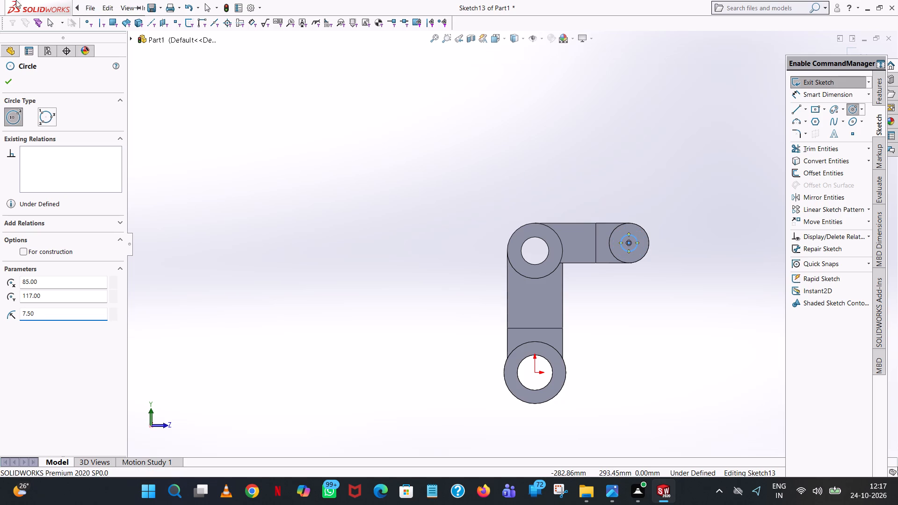
left_click(8, 83)
left_click(729, 132)
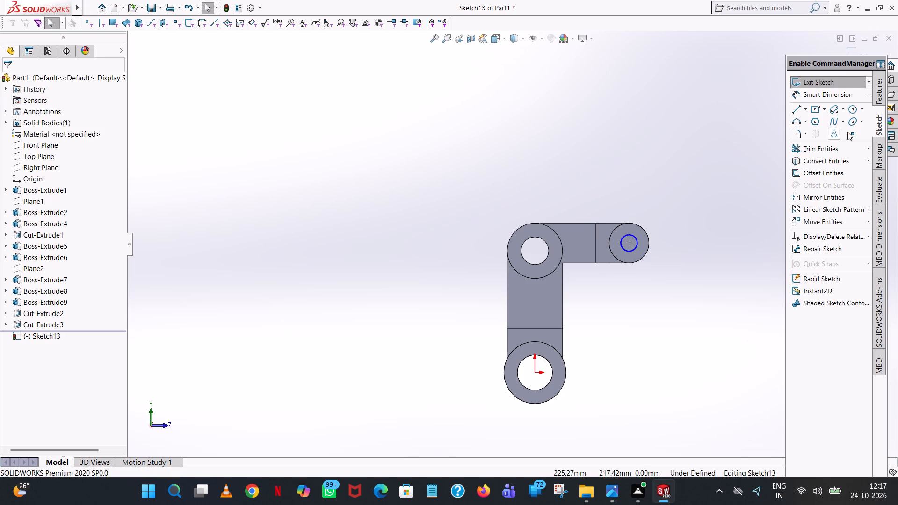
Dimension the diameter of the circle on the prong end.
left_click(858, 92)
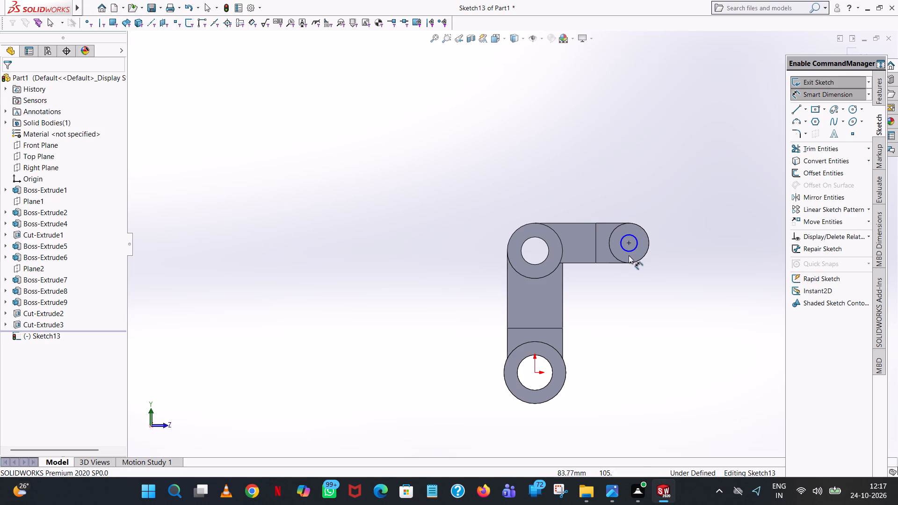
left_click(637, 246)
left_click(710, 241)
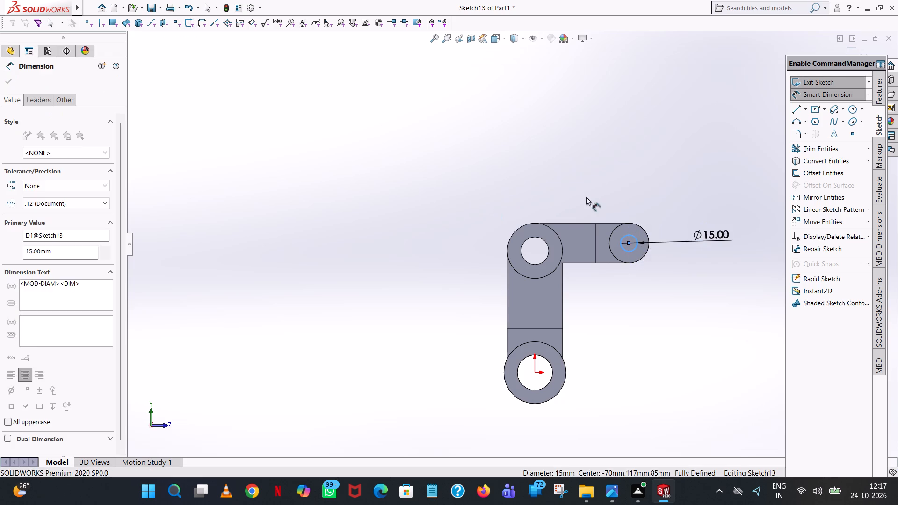
left_click(669, 228)
left_click(727, 119)
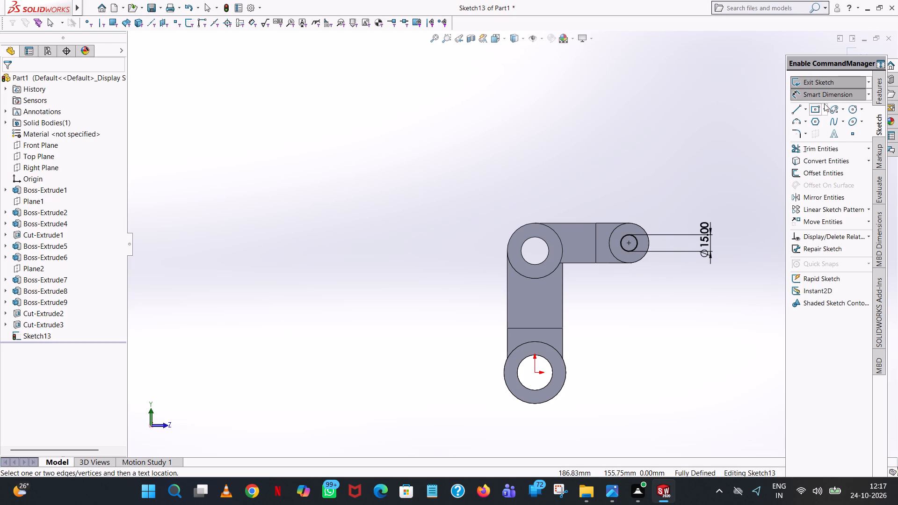
Cut the 15 mm circle 132 mm blind from the prong end, through both arm prongs.
left_click(879, 84)
left_click(818, 143)
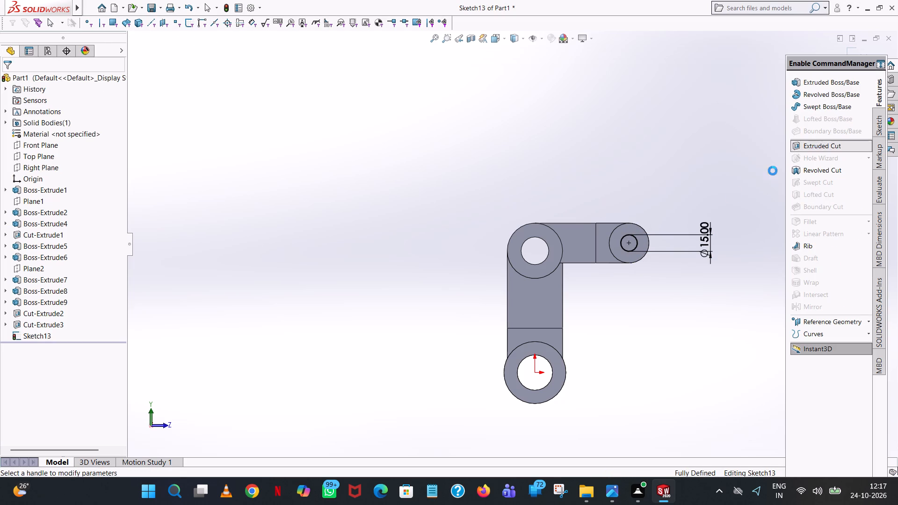
middle_click_drag(712, 210, 591, 294)
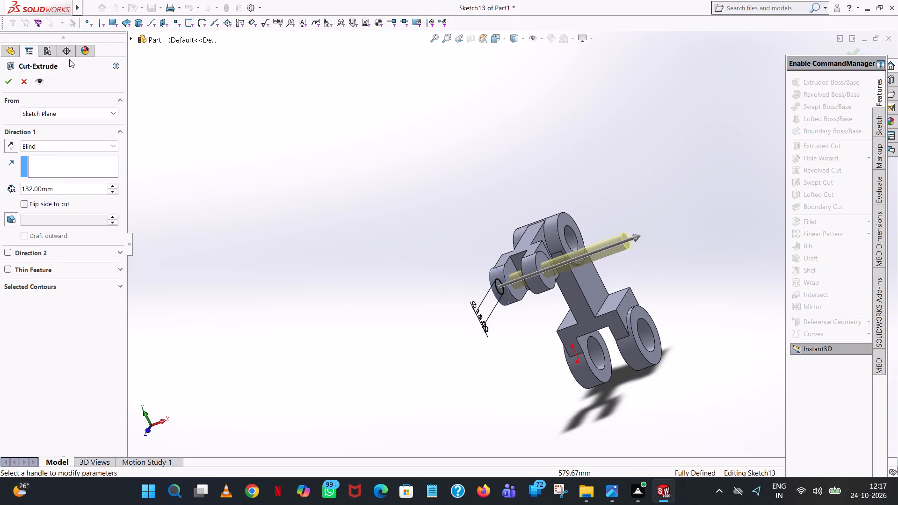
left_click(6, 80)
left_click(468, 145)
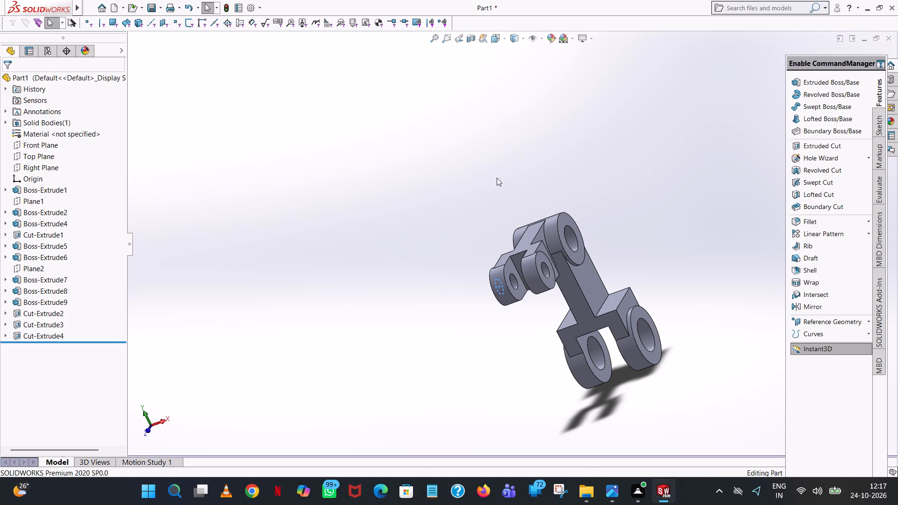
Apply a pale yellow appearance (RGB 255, 255, 192) to the whole solid body.
middle_click_drag(600, 284, 590, 122)
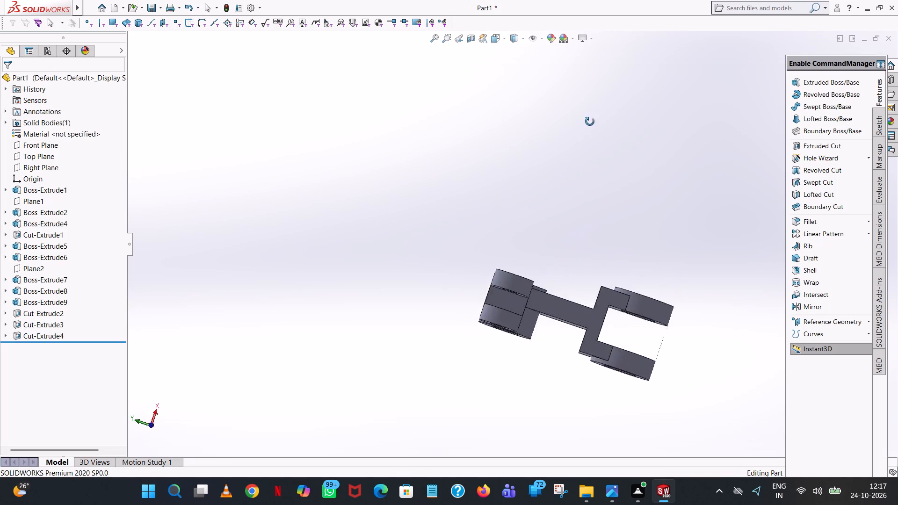
middle_click_drag(590, 122, 636, 104)
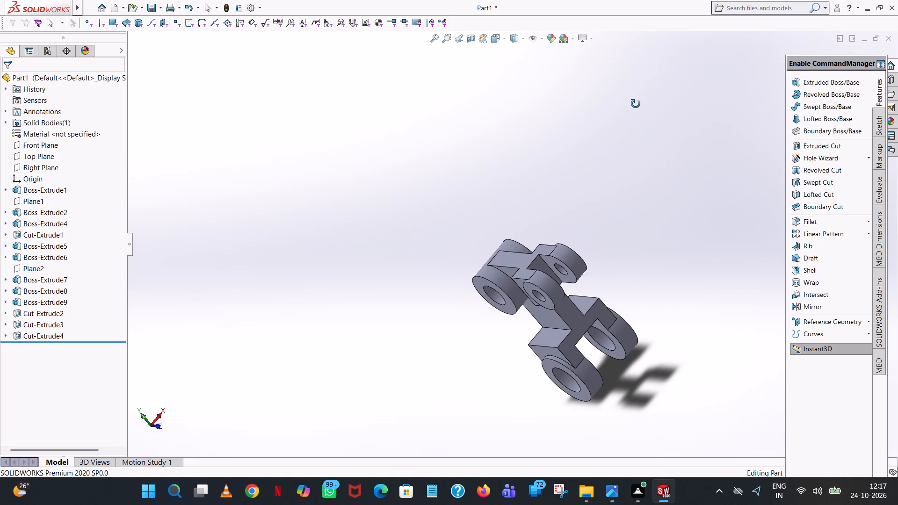
middle_click_drag(636, 104, 636, 105)
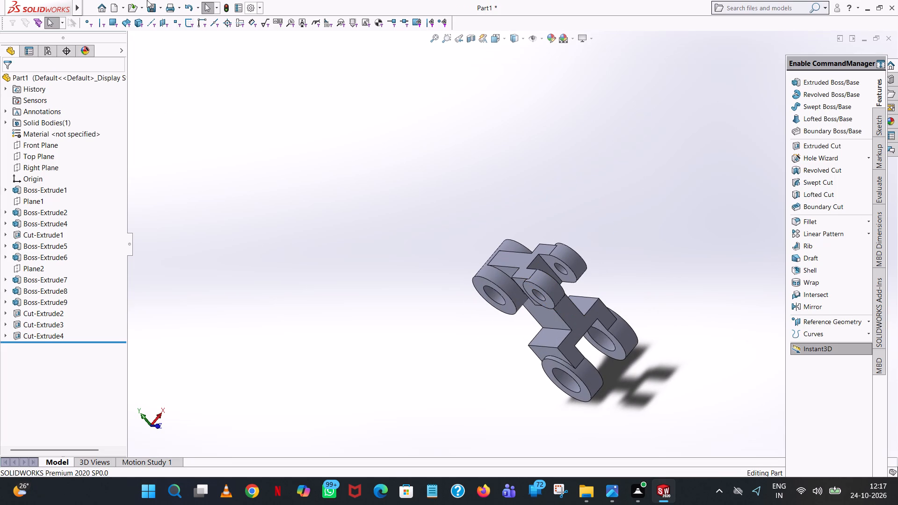
scroll(665, 299, "up", 1)
middle_click_drag(657, 295, 640, 289)
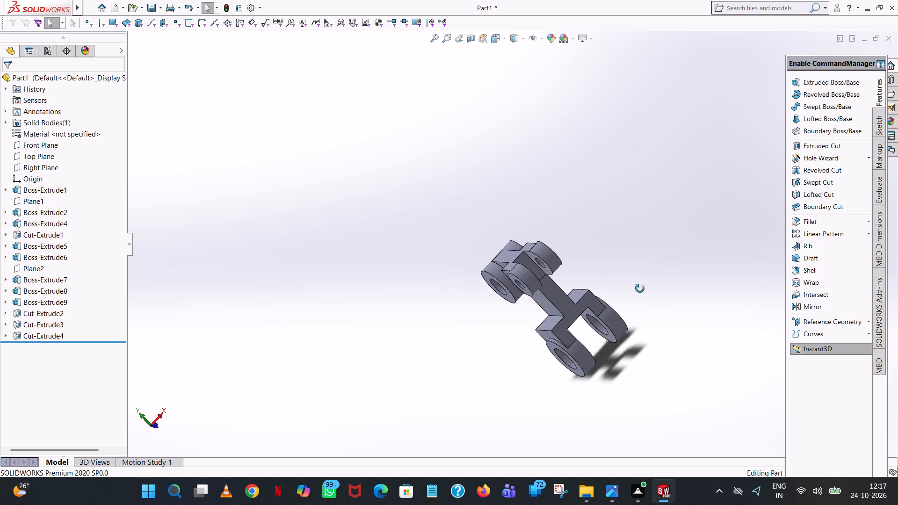
middle_click_drag(640, 289, 579, 292)
scroll(595, 292, "down", 3)
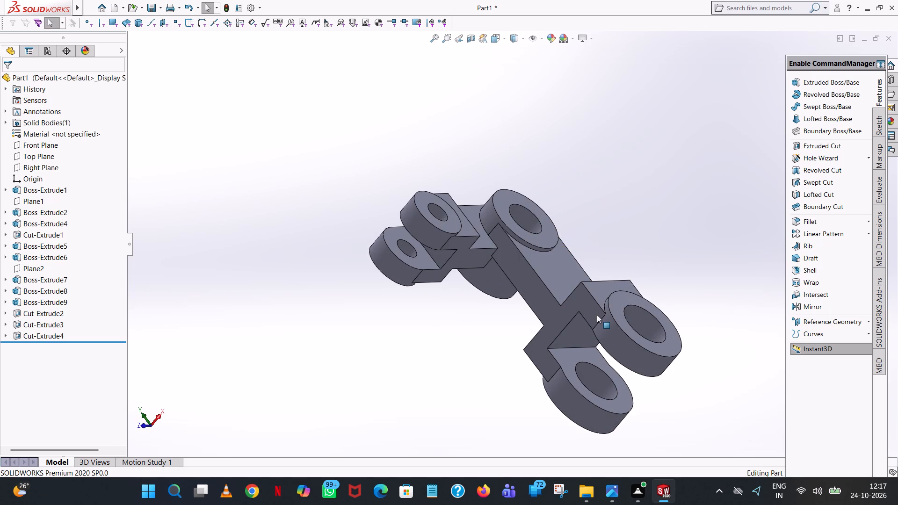
left_click(630, 296)
left_click(723, 252)
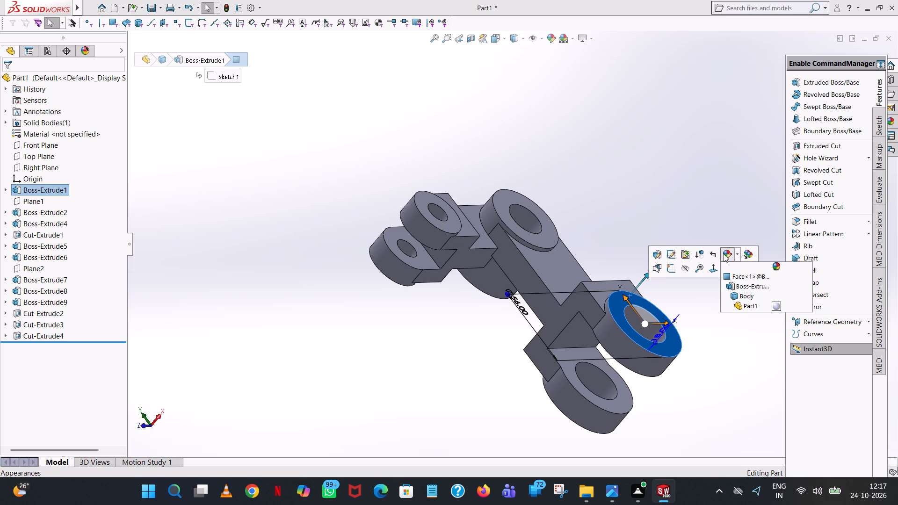
left_click(747, 295)
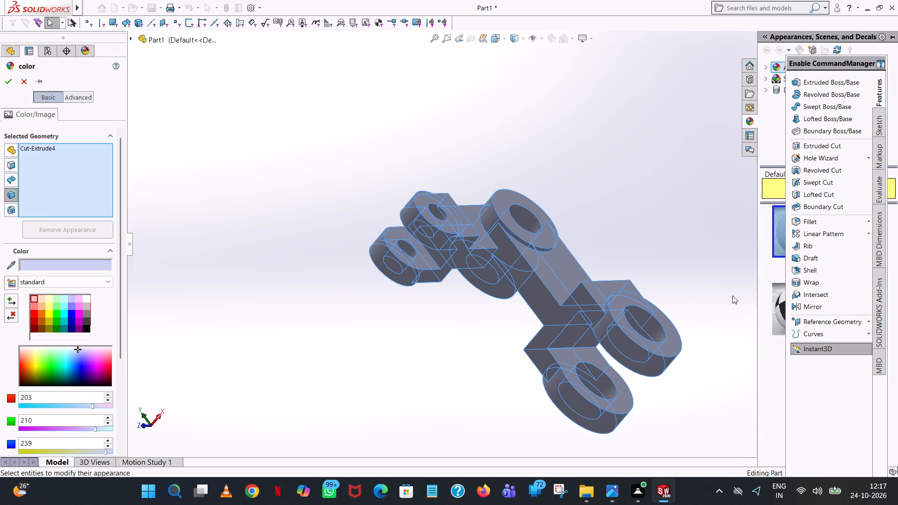
left_click(46, 298)
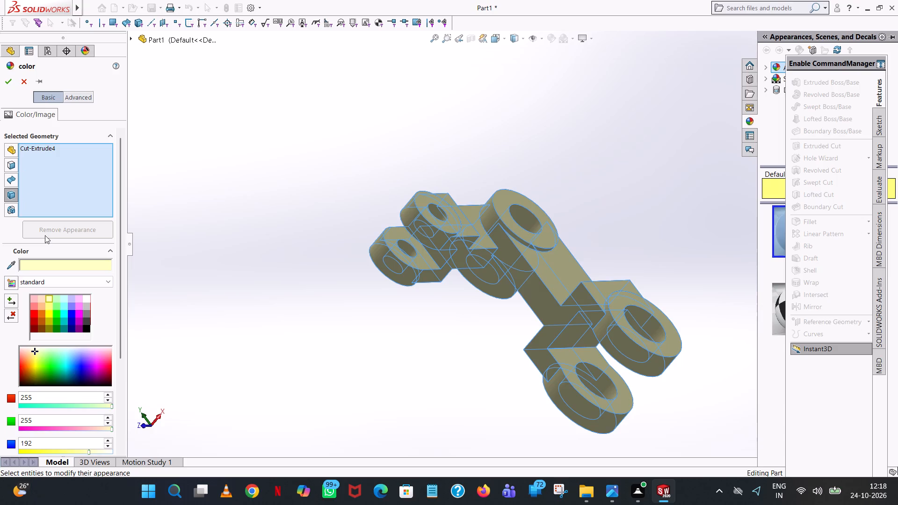
left_click(5, 79)
left_click(372, 109)
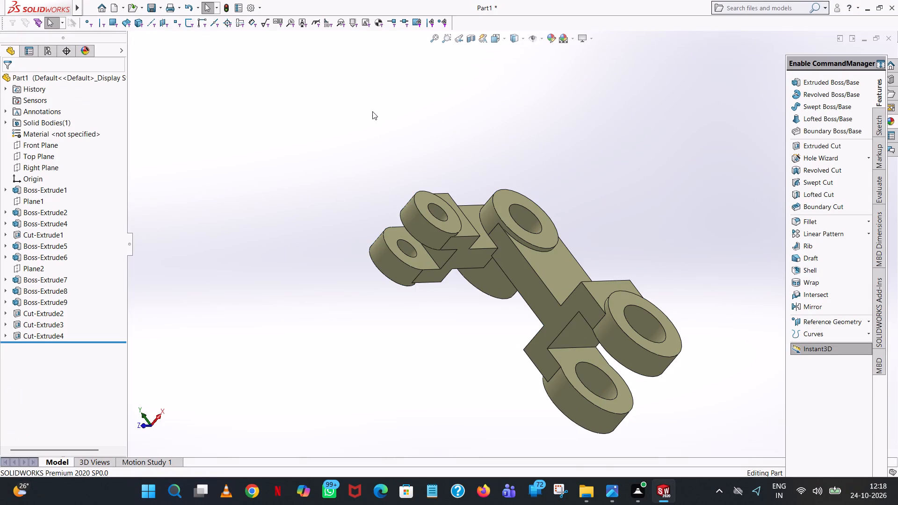
Colour the +X outer faces of the prong end, upper cylinder and lower disc dark grey (RGB 64, 64, 64).
middle_click_drag(401, 218, 429, 236)
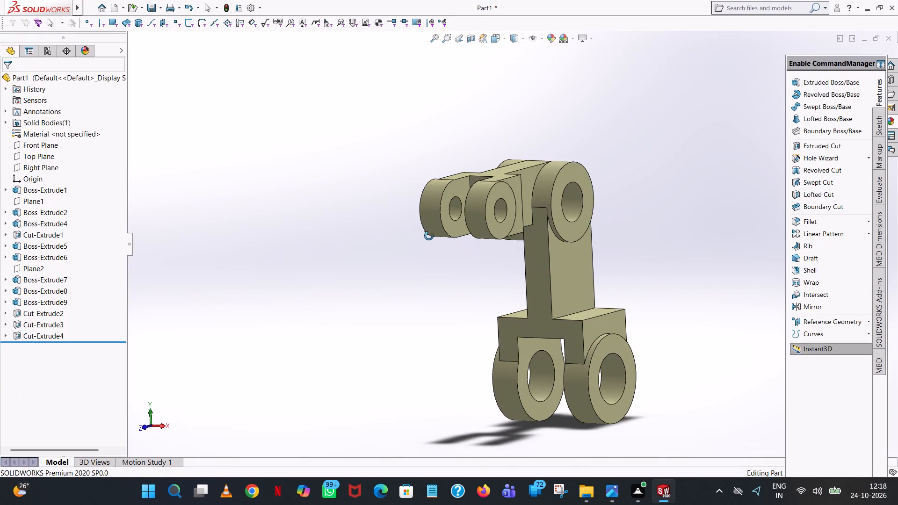
middle_click_drag(429, 236, 418, 236)
scroll(418, 236, "up", 1)
left_click(495, 197)
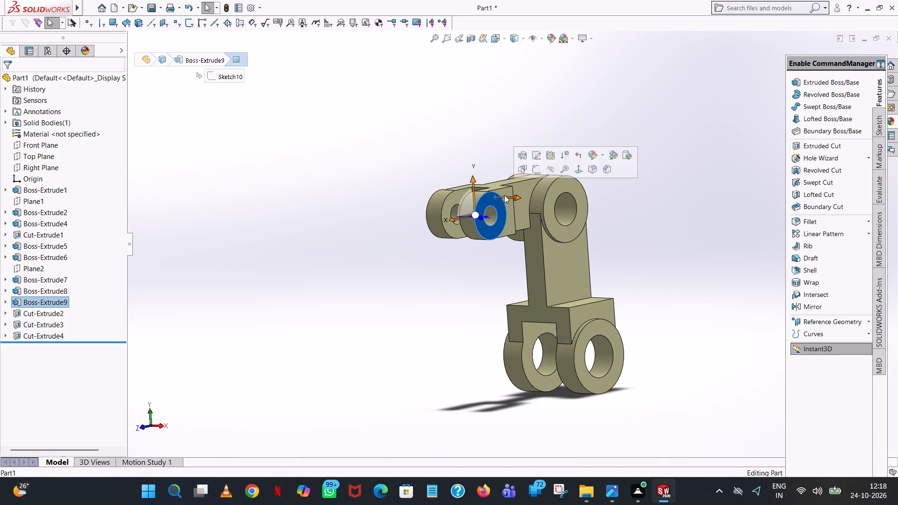
left_click(589, 155)
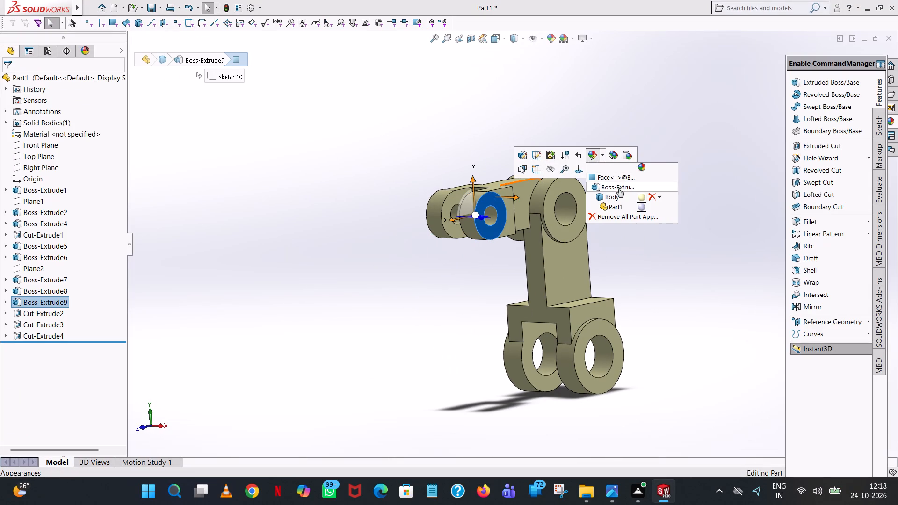
left_click(615, 177)
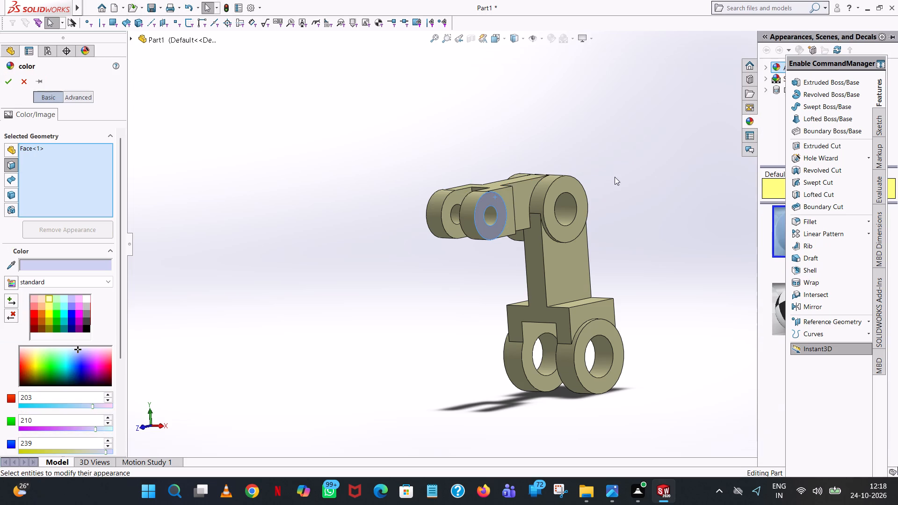
left_click(83, 320)
left_click(557, 189)
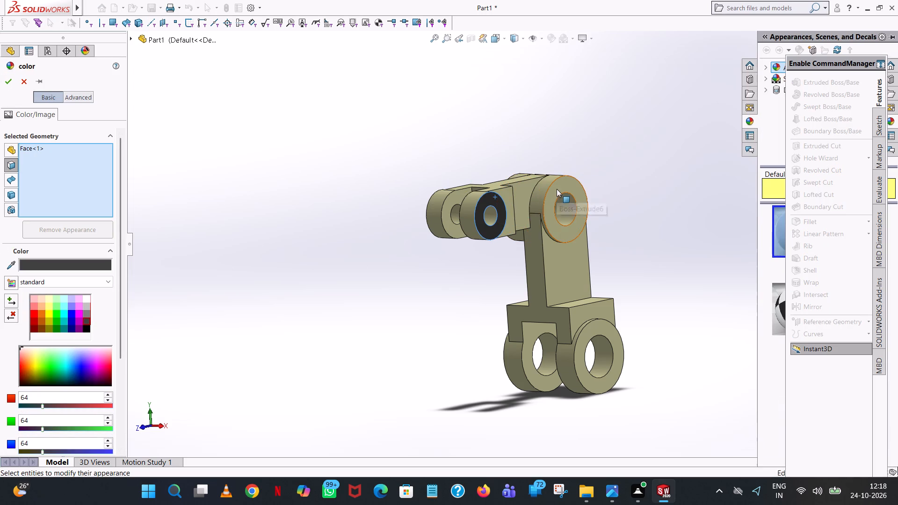
left_click(586, 337)
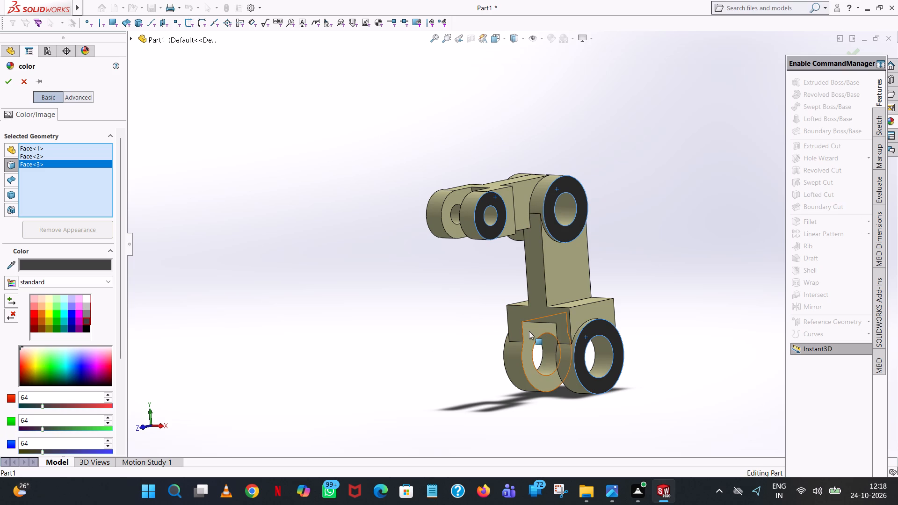
Add both inner faces and the -X outer face of the lower discs to the dark grey faces.
scroll(529, 338, "down", 5)
left_click(532, 298)
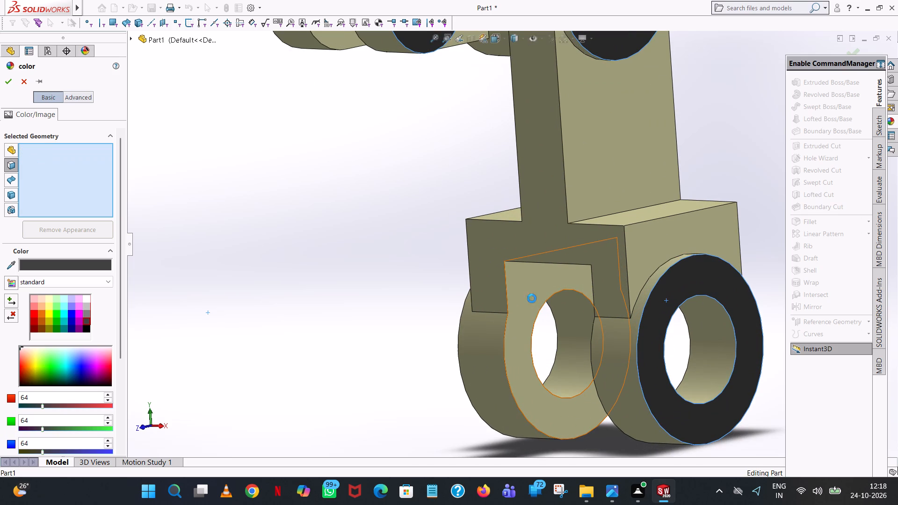
middle_click_drag(525, 325, 593, 316)
left_click(631, 279)
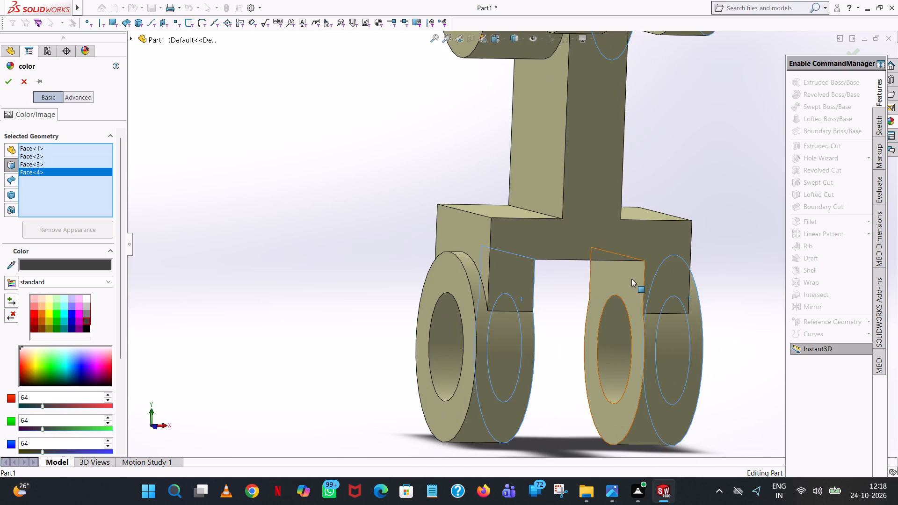
left_click(460, 285)
Add the upper cylinder's -X end face and the -X prong's outer face to the dark grey selection.
scroll(460, 285, "up", 6)
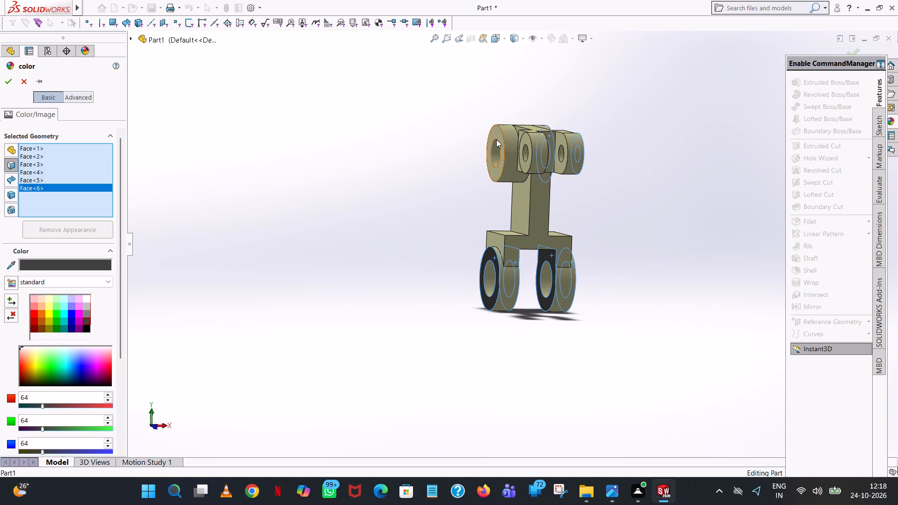
left_click(497, 132)
scroll(498, 146, "up", 1)
middle_click_drag(502, 156, 531, 207)
scroll(531, 207, "up", 2)
scroll(532, 206, "down", 7)
left_click(556, 215)
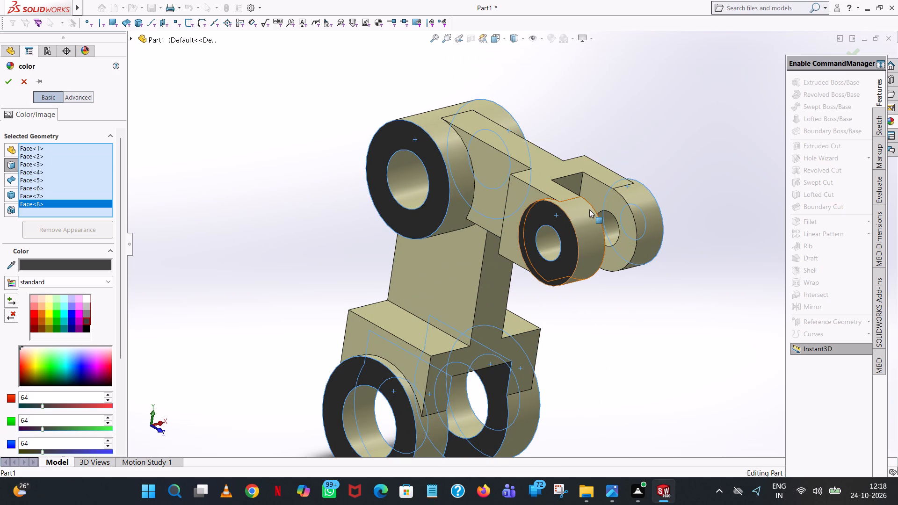
Add the inner faces of both arm prongs to the selection and apply the dark grey colour.
middle_click_drag(589, 213, 506, 257)
scroll(506, 257, "down", 1)
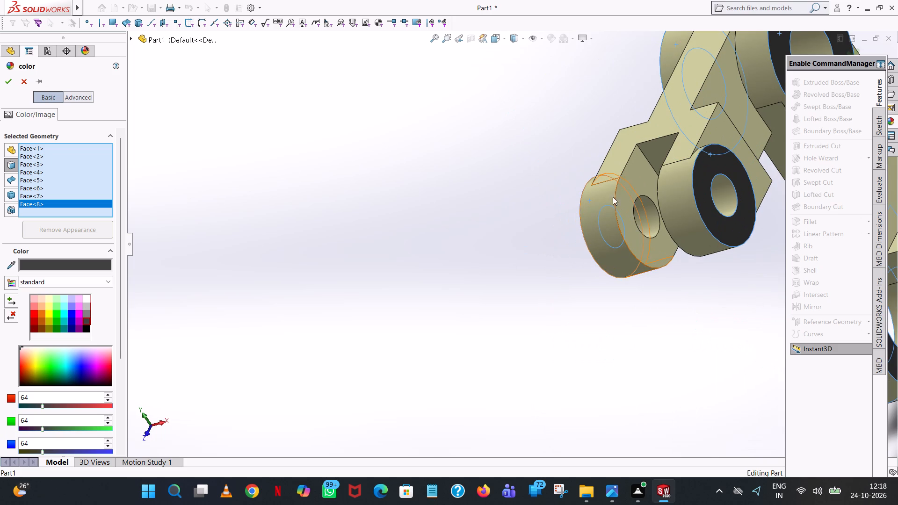
left_click(629, 193)
middle_click_drag(627, 193, 681, 187)
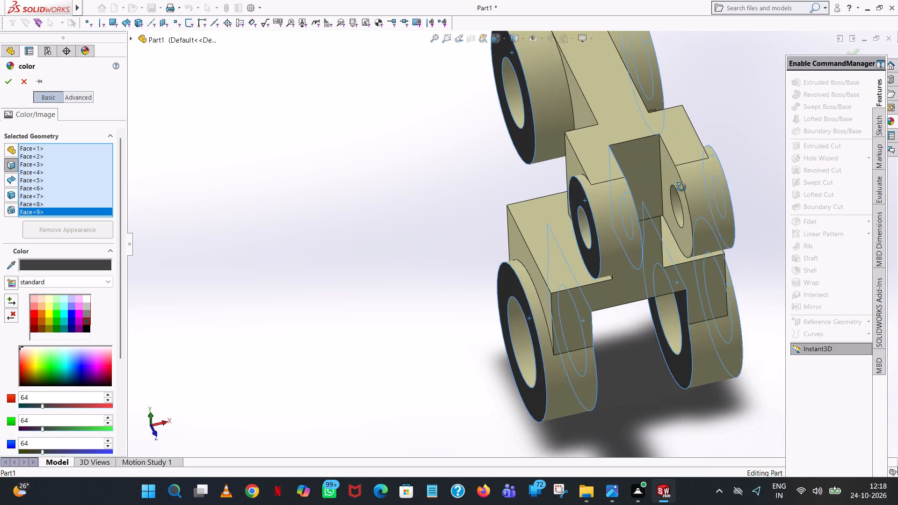
middle_click_drag(681, 187, 693, 184)
left_click(662, 177)
scroll(635, 187, "up", 8)
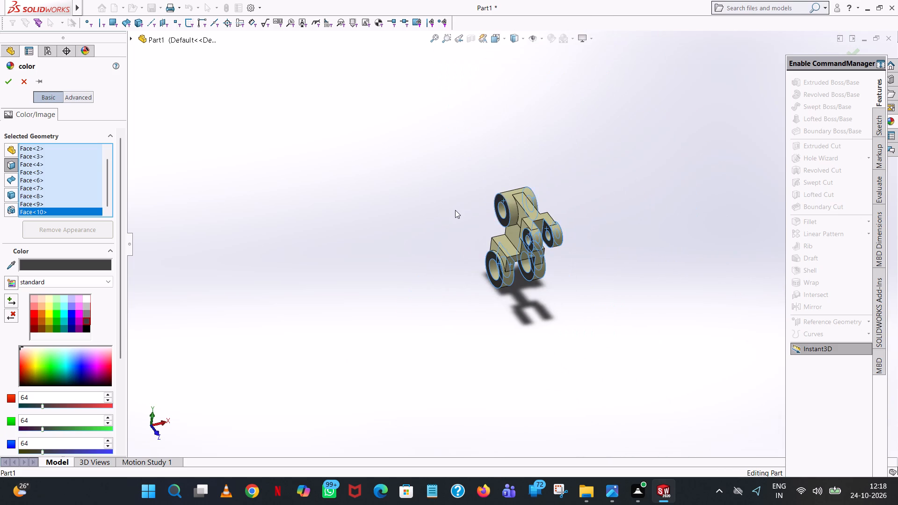
middle_click_drag(455, 213, 630, 392)
scroll(561, 266, "up", 1)
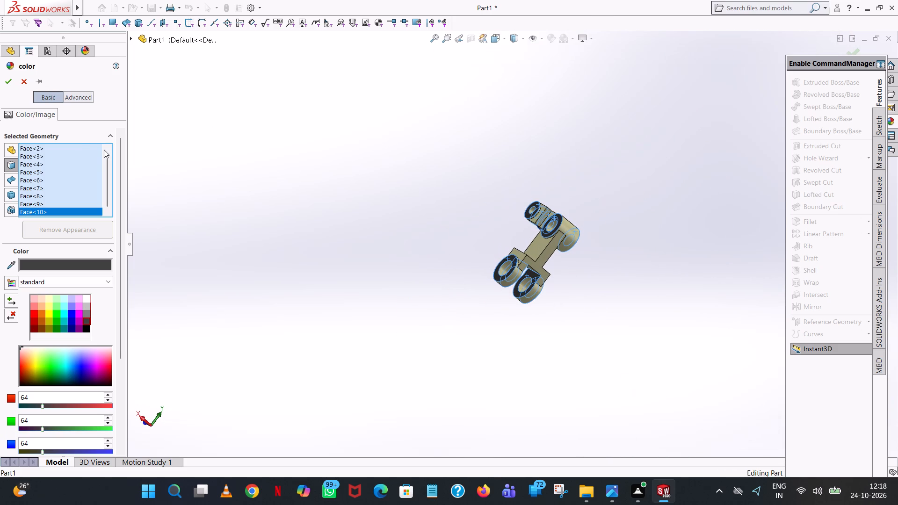
left_click(7, 84)
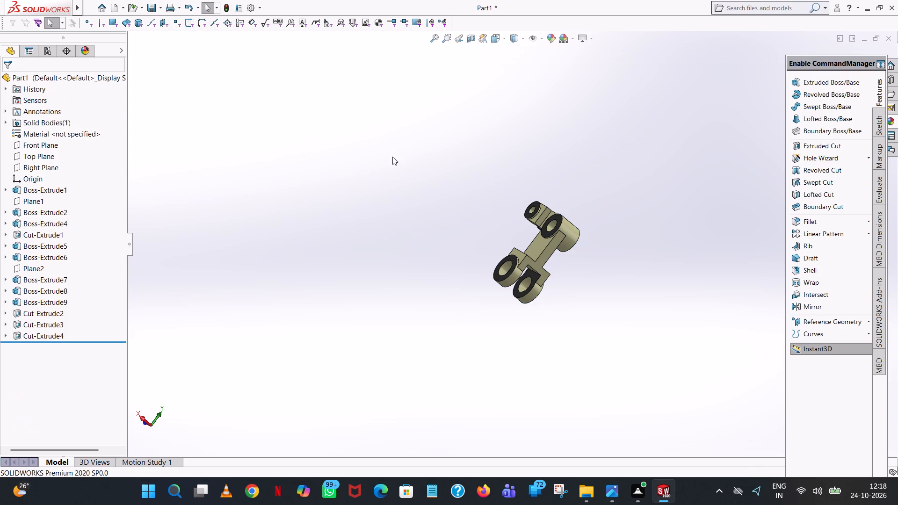
Colour the upper cylinder's bore face white (RGB 255, 255, 255) and add the bores of both arm prongs to the selection.
middle_click_drag(572, 284, 425, 241)
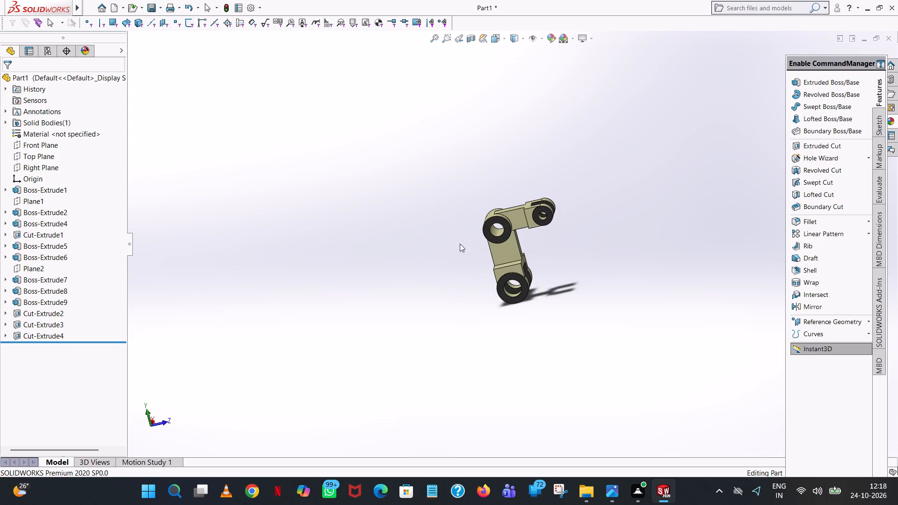
scroll(513, 253, "down", 6)
left_click(462, 185)
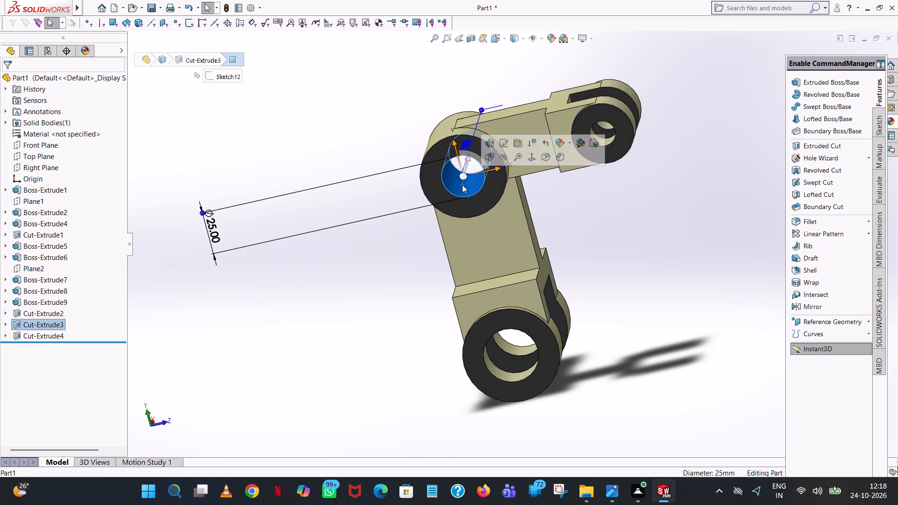
left_click(558, 143)
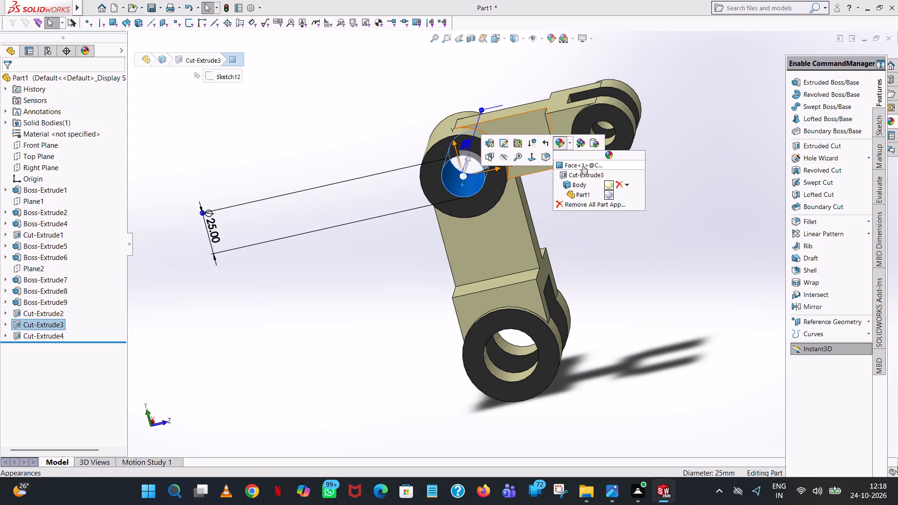
left_click(583, 166)
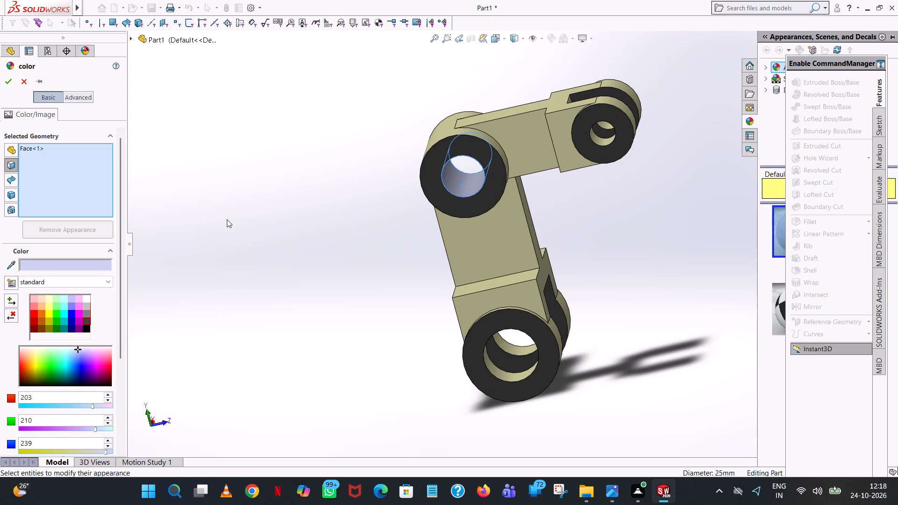
left_click(89, 297)
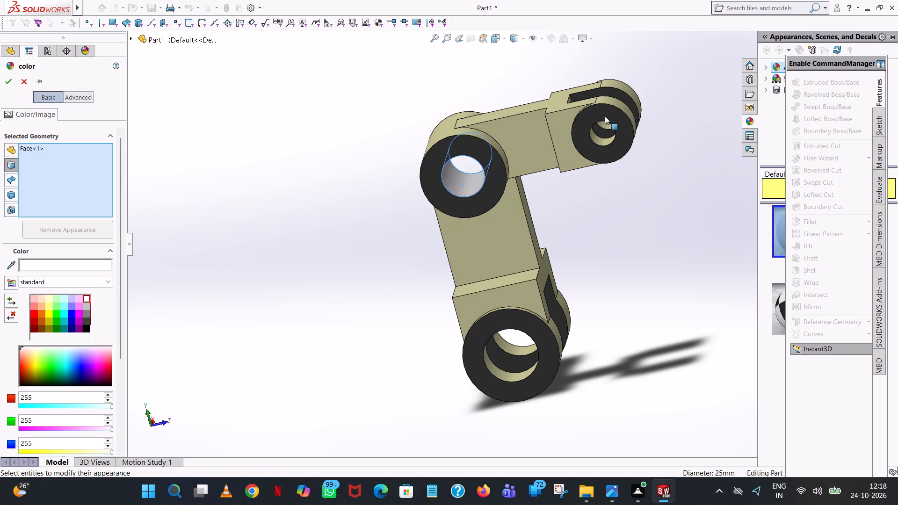
left_click(601, 139)
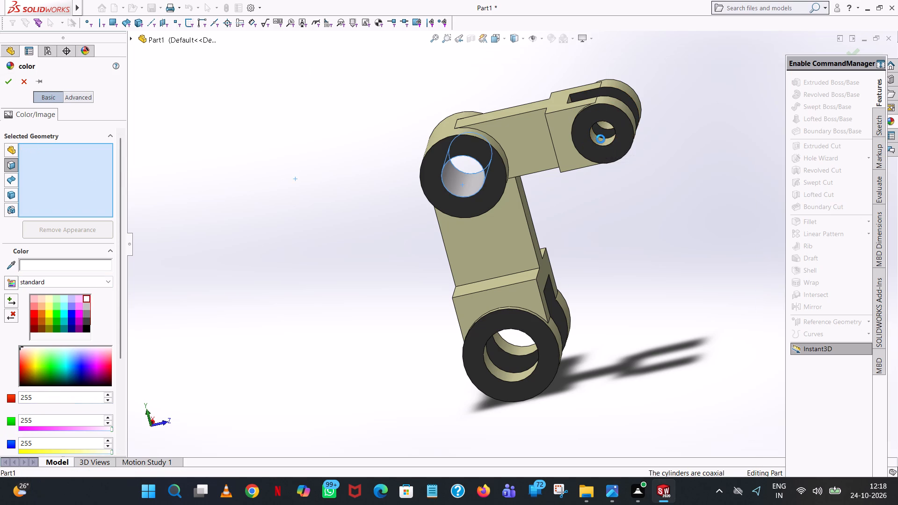
middle_click_drag(625, 155, 587, 232)
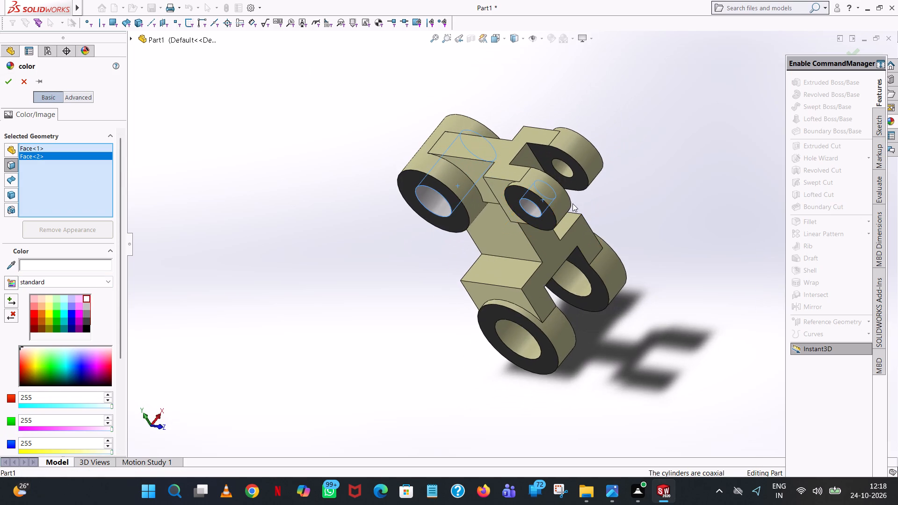
scroll(572, 203, "down", 5)
left_click(527, 135)
Add the bore faces of both lower discs to the selection and apply the white colour.
scroll(593, 217, "up", 5)
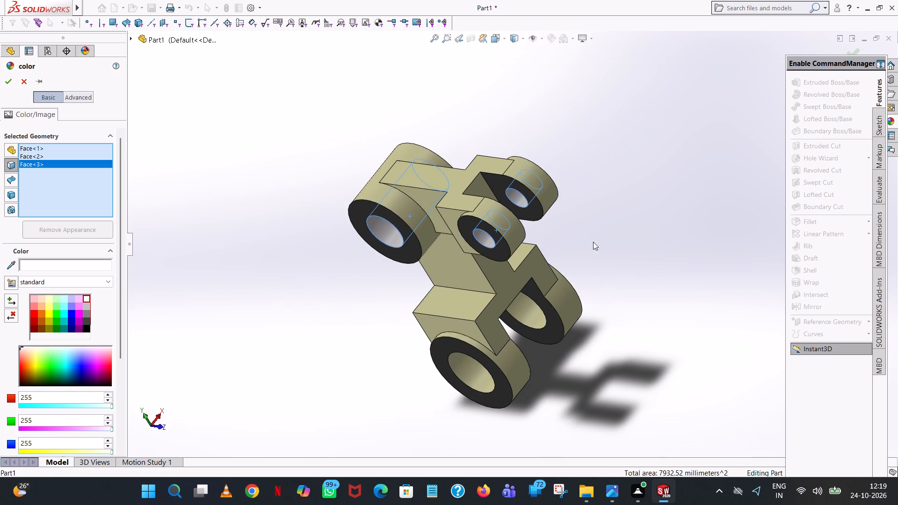
left_click(524, 317)
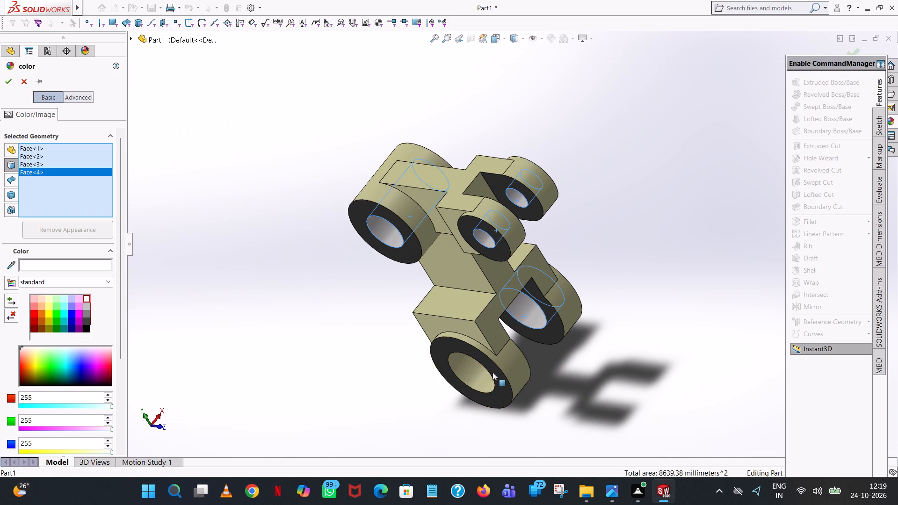
left_click(479, 376)
middle_click_drag(489, 356, 495, 349)
scroll(489, 355, "up", 1)
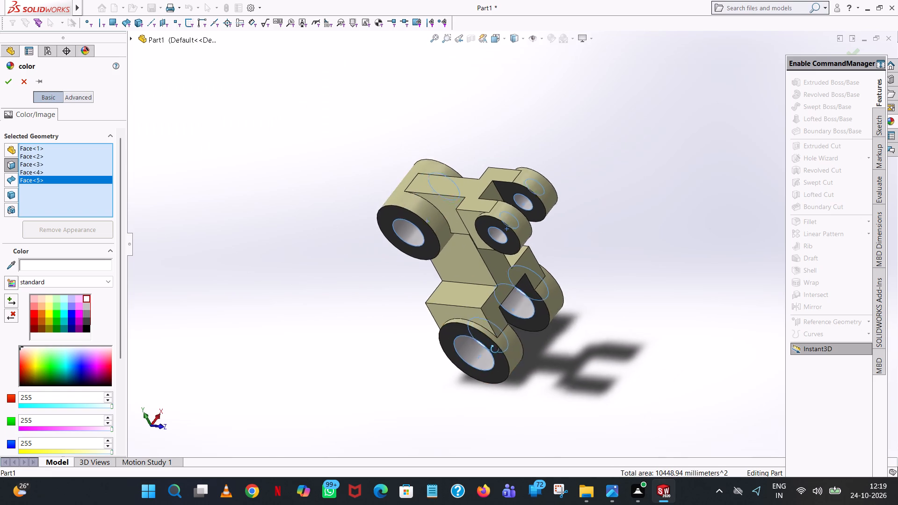
middle_click_drag(495, 349, 561, 260)
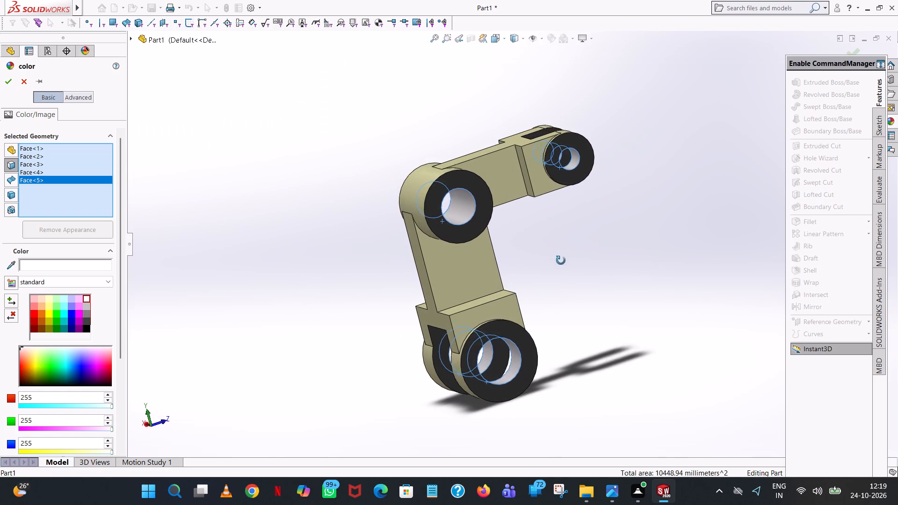
middle_click_drag(561, 260, 714, 185)
scroll(713, 183, "up", 1)
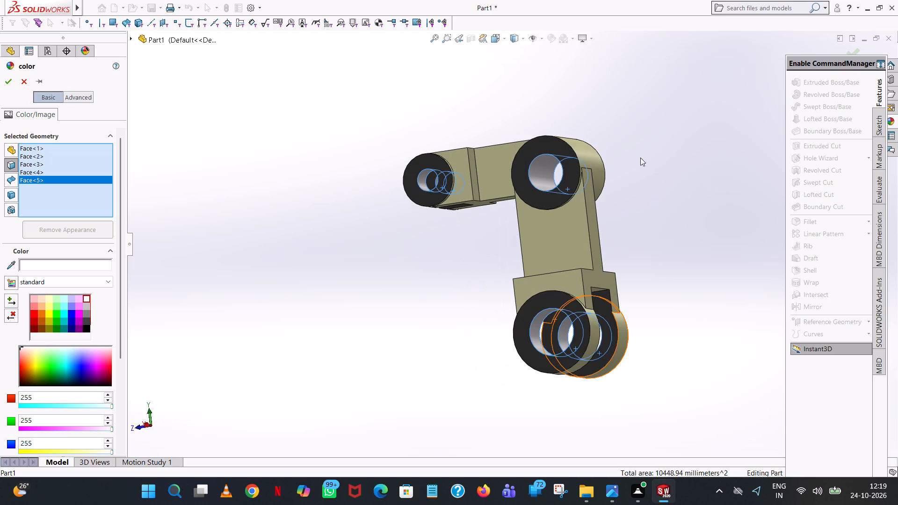
scroll(606, 171, "down", 4)
middle_click_drag(606, 171, 667, 198)
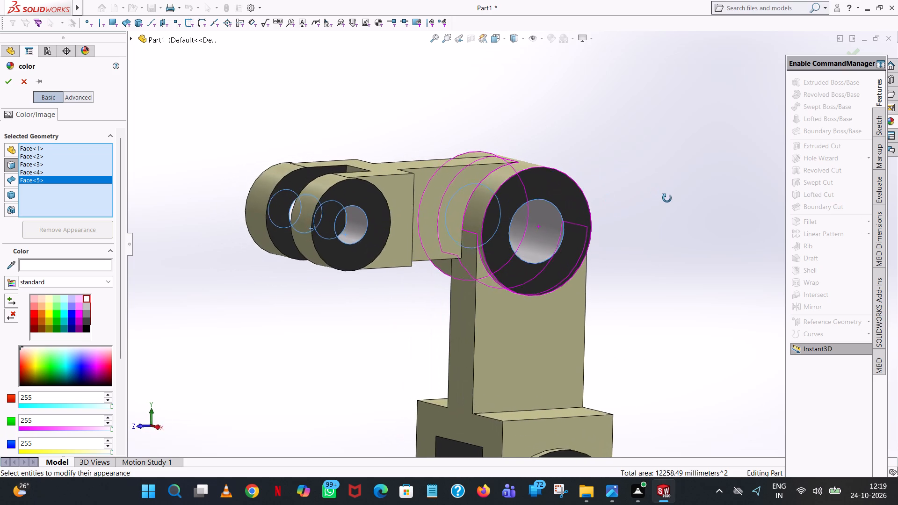
middle_click_drag(667, 198, 683, 208)
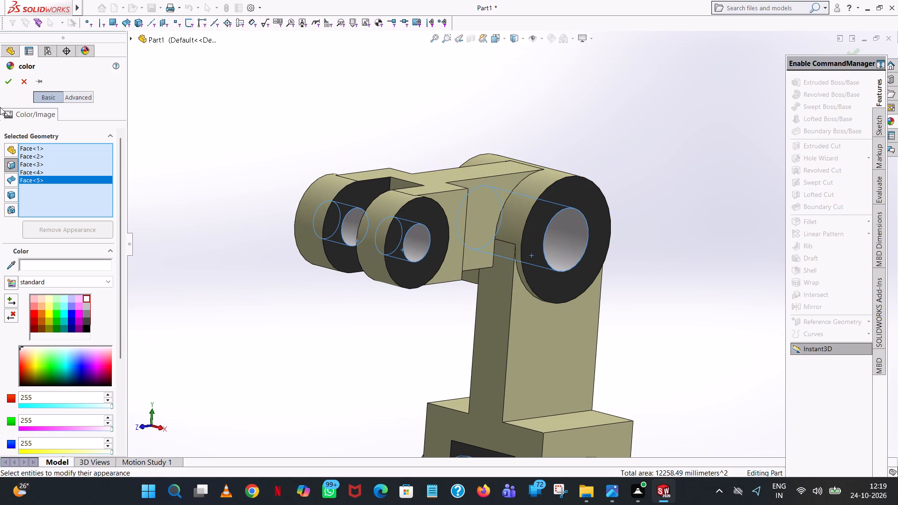
left_click(7, 82)
Examine the coloured part from several sides to check the end faces and bores.
scroll(432, 316, "up", 1)
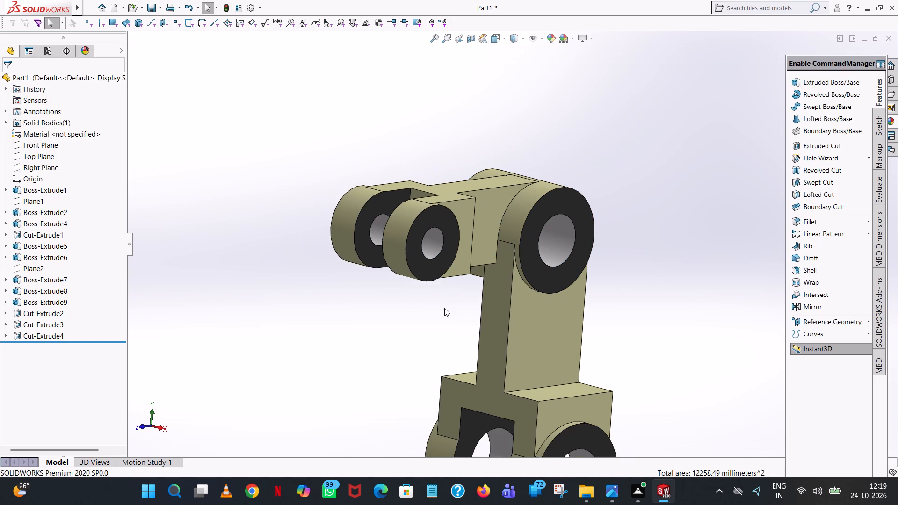
middle_click_drag(460, 315, 600, 361)
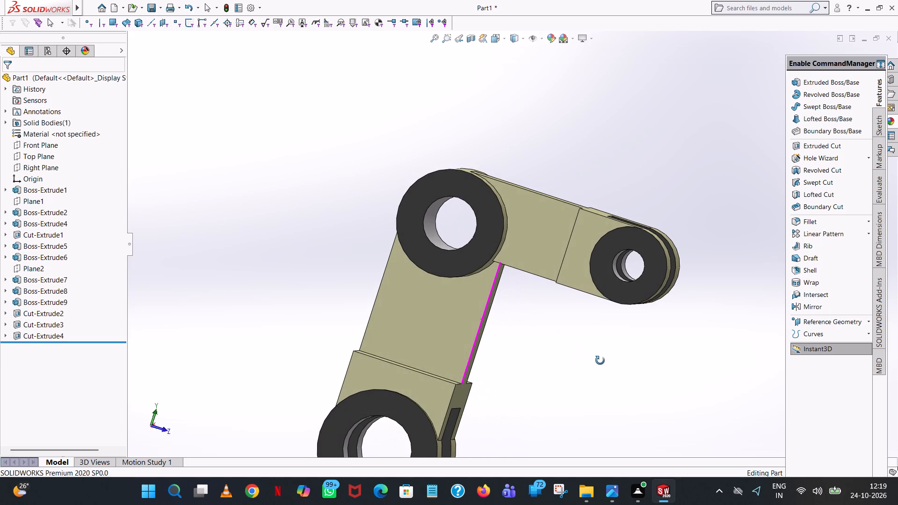
middle_click_drag(600, 361, 601, 359)
scroll(604, 345, "up", 3)
middle_click_drag(604, 344, 407, 423)
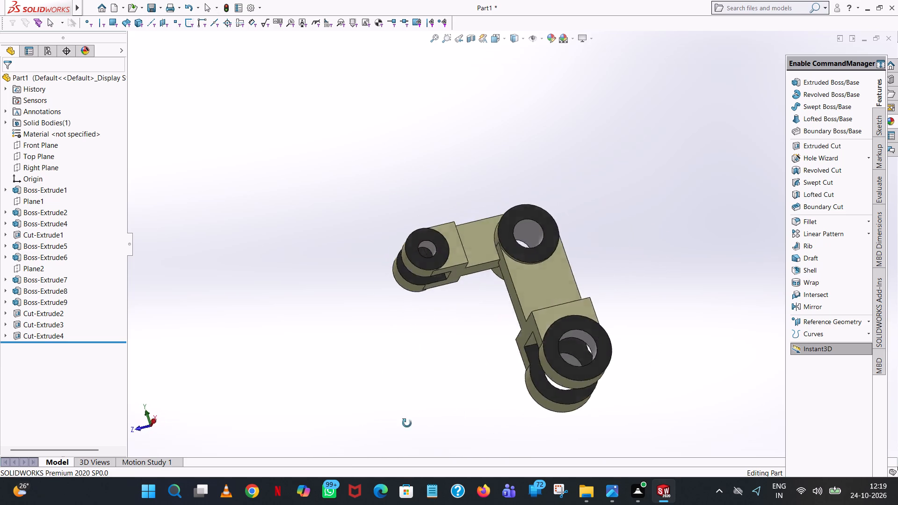
middle_click_drag(407, 423, 258, 459)
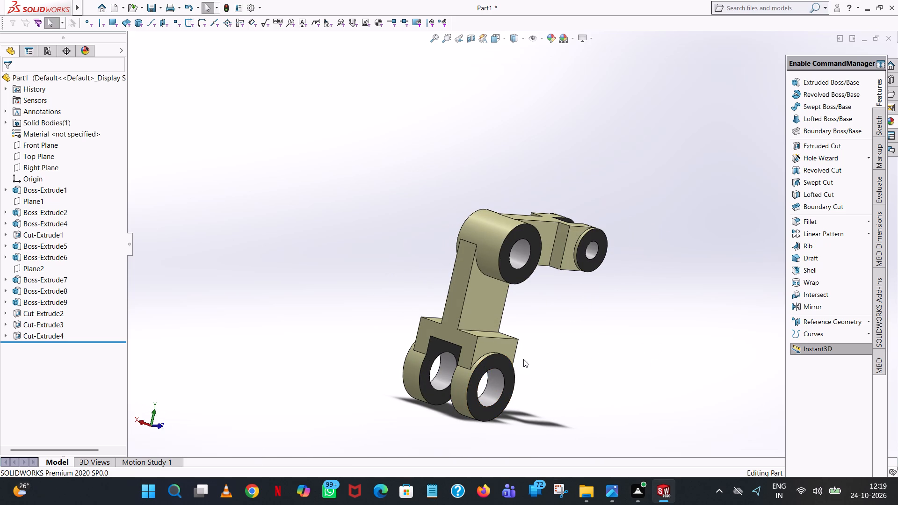
middle_click_drag(533, 305, 631, 311)
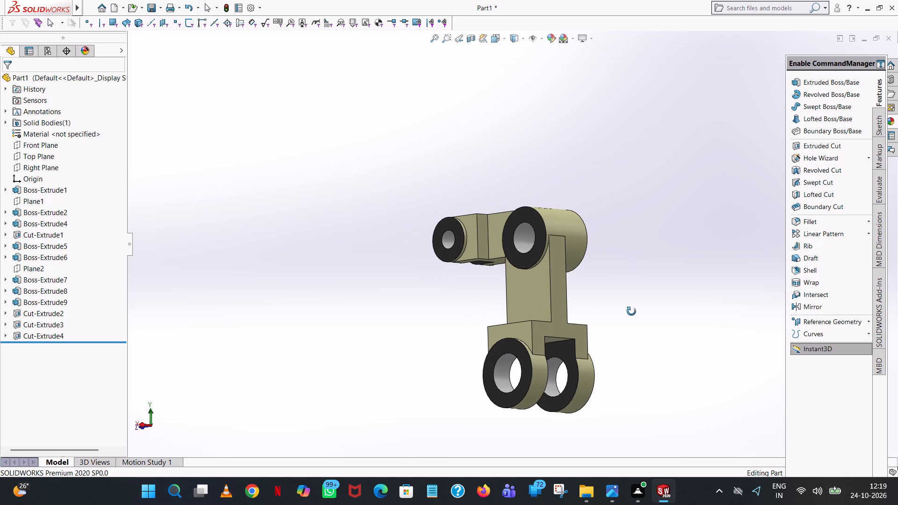
middle_click_drag(631, 311, 741, 277)
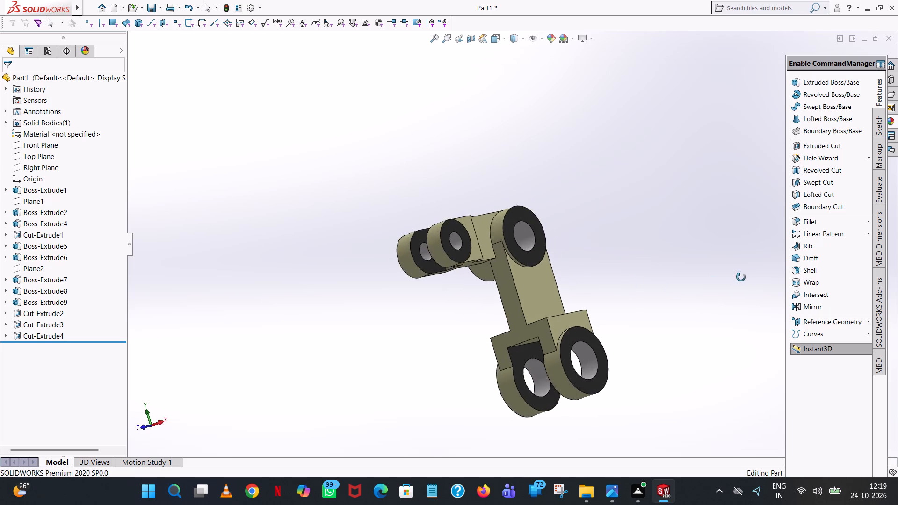
middle_click_drag(741, 277, 760, 279)
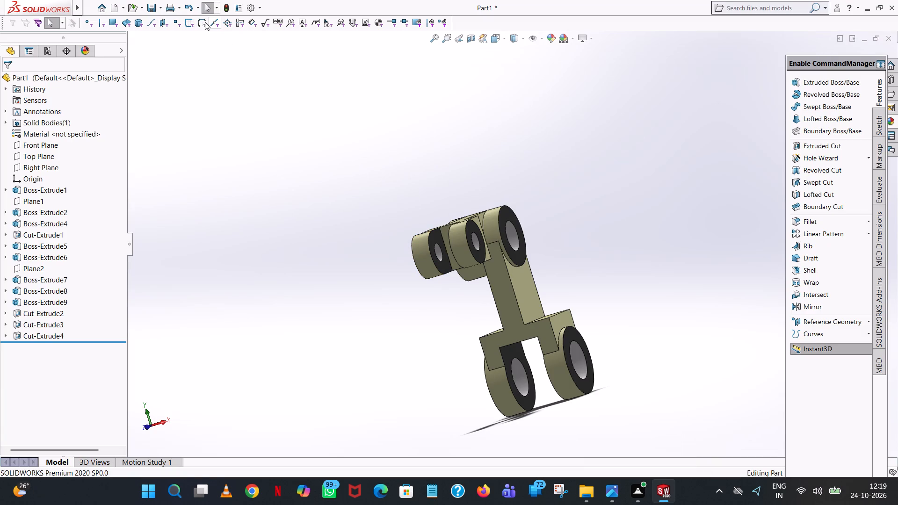
Save the part as a PDF named "bell liver" in the "fuji new pdf" folder.
left_click(152, 2)
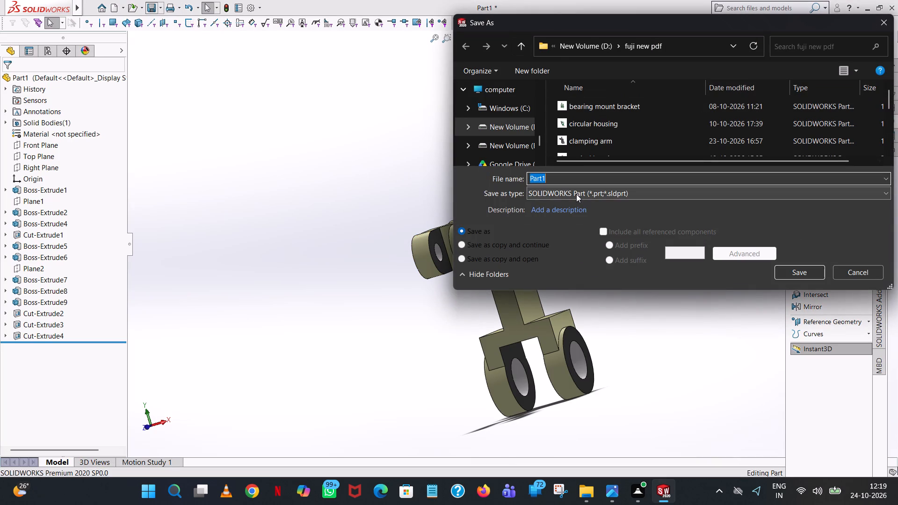
type("bell")
key("space")
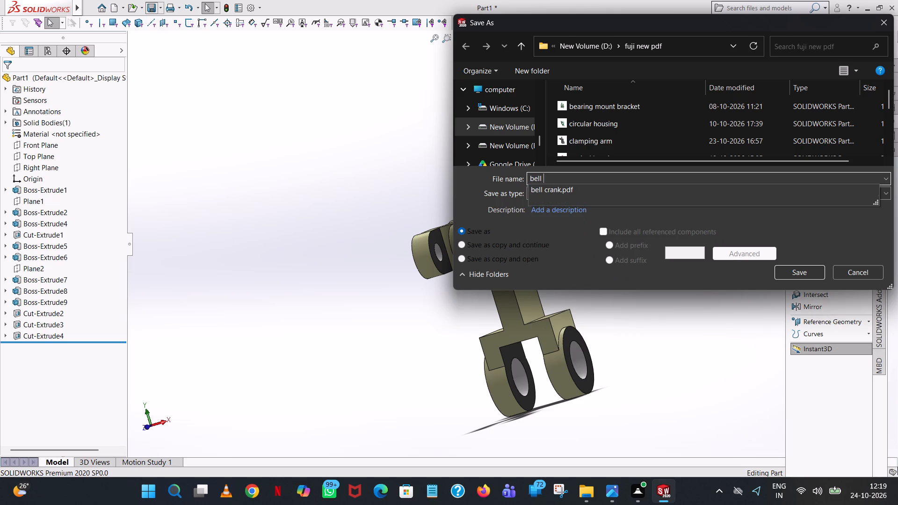
type("liver")
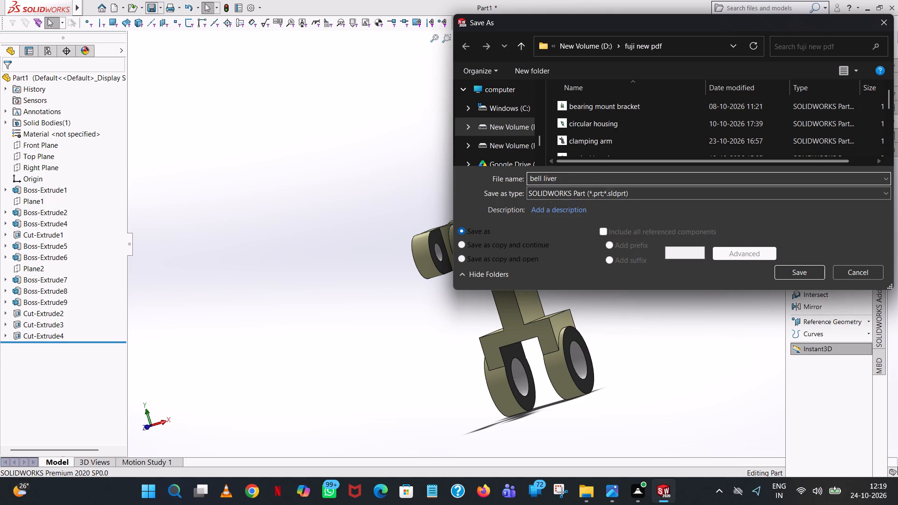
left_click(603, 192)
left_click(684, 77)
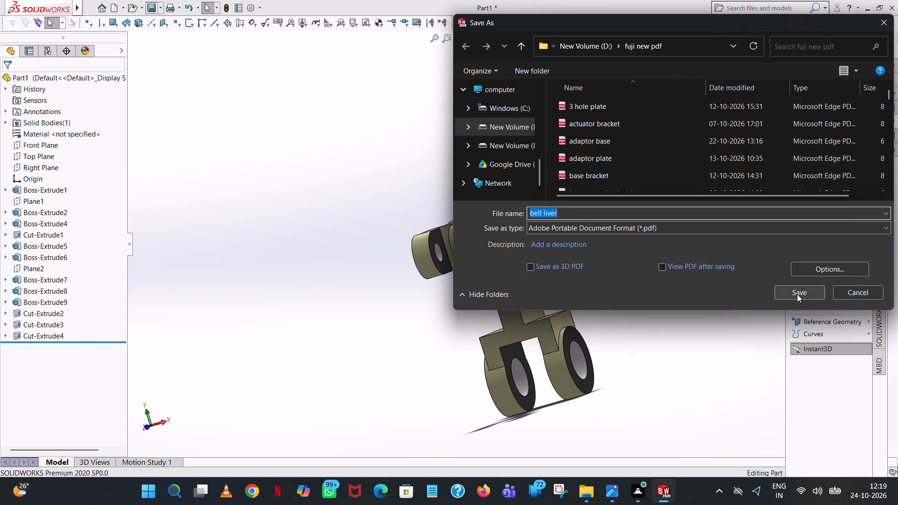
left_click(797, 294)
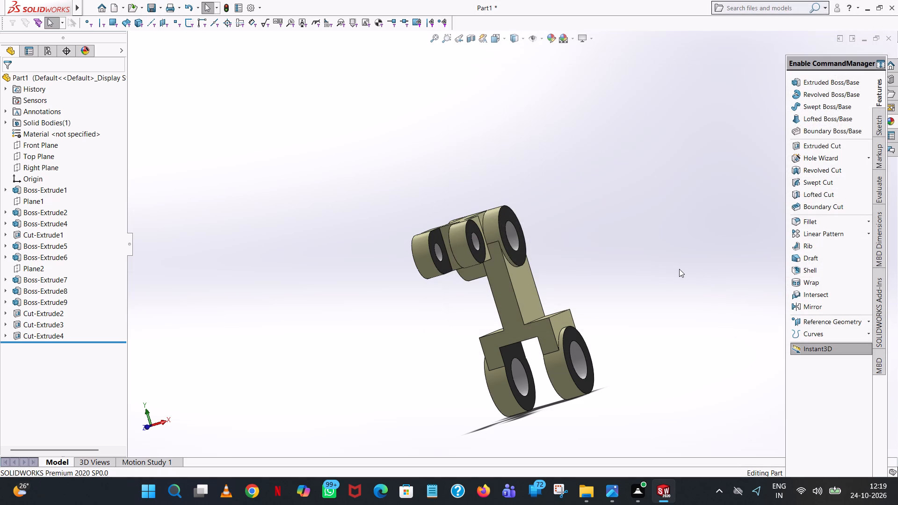
Save the model as a SOLIDWORKS part named "bell liver" in the "fuji new design" folder on drive D.
left_click(159, 7)
left_click(185, 31)
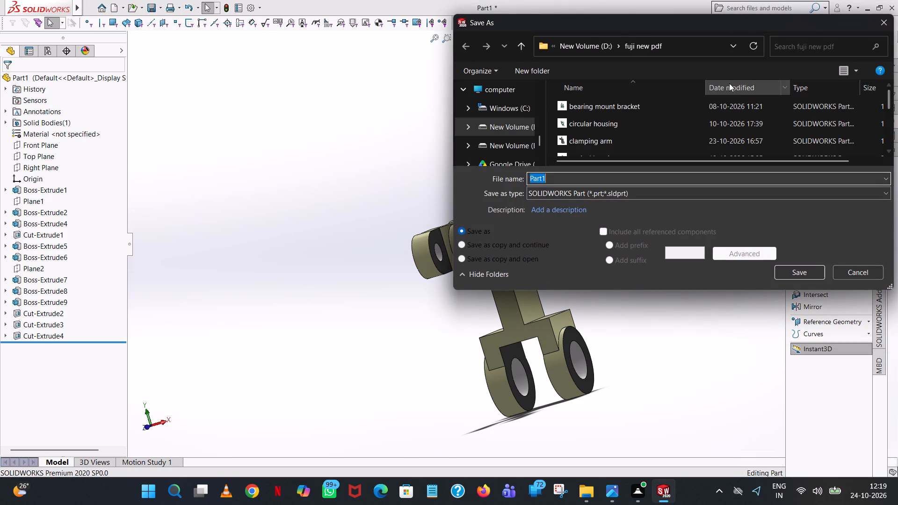
left_click(521, 43)
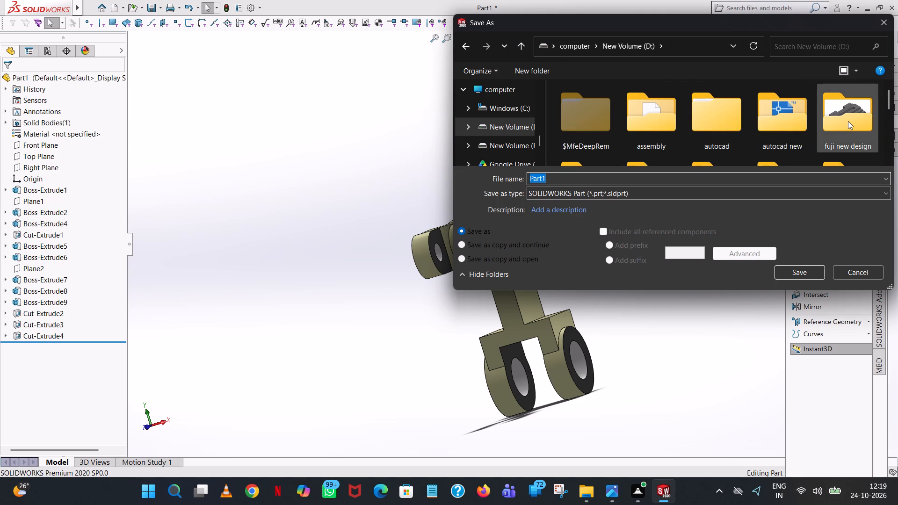
double_click(848, 121)
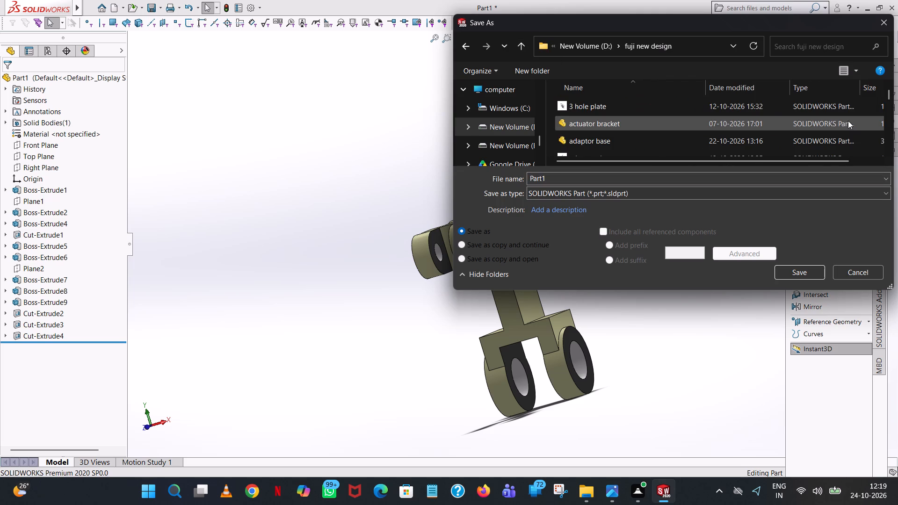
double_click(587, 176)
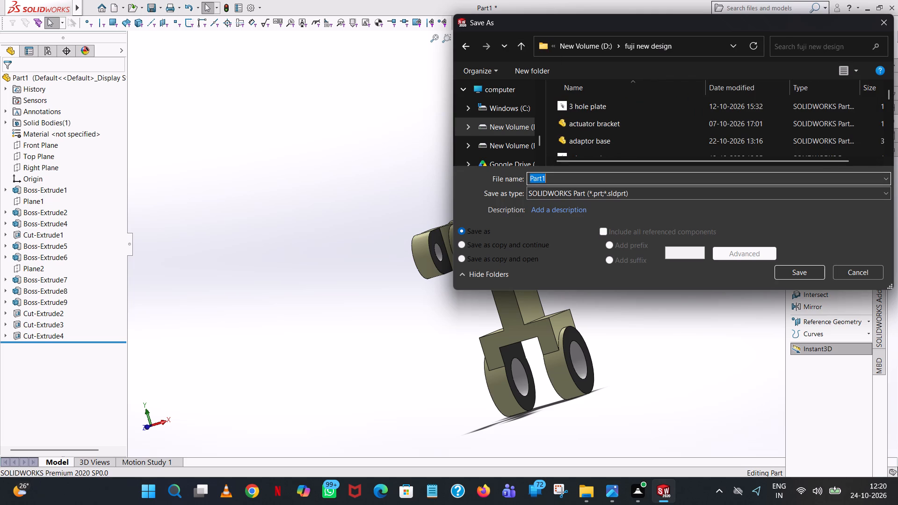
type("bell liver")
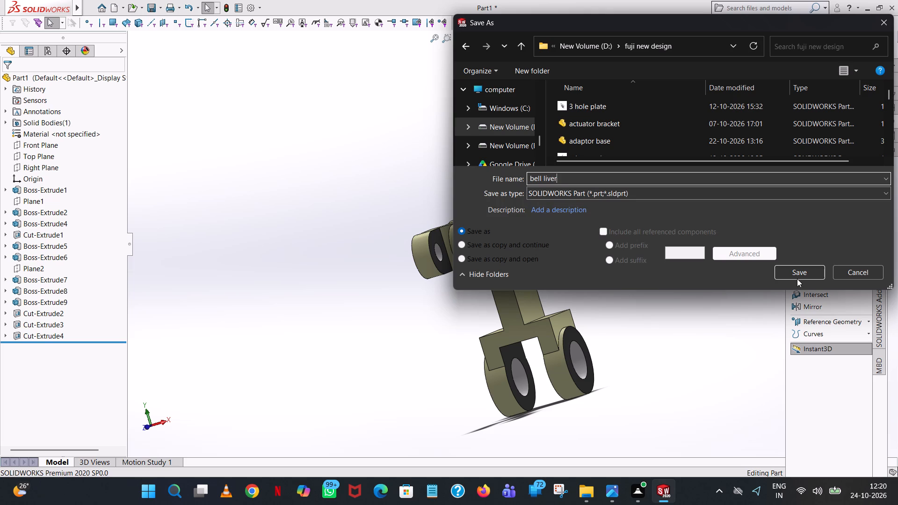
left_click(807, 268)
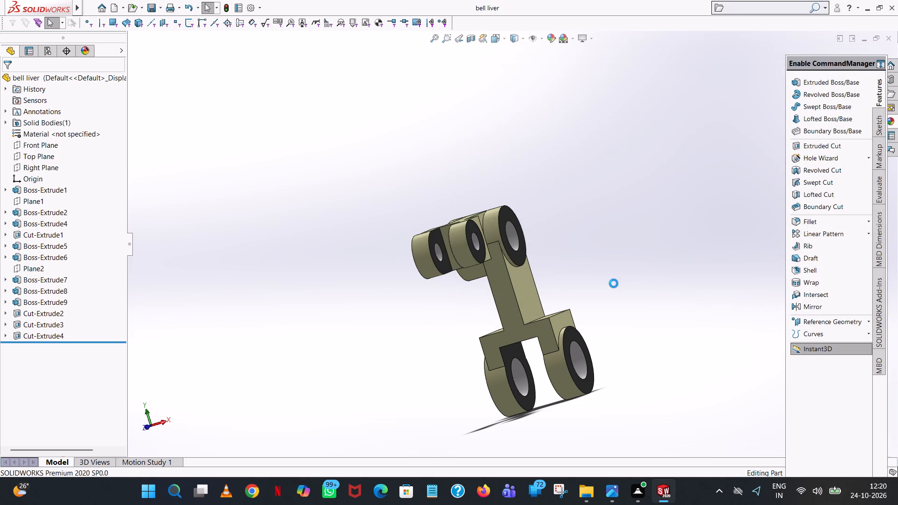